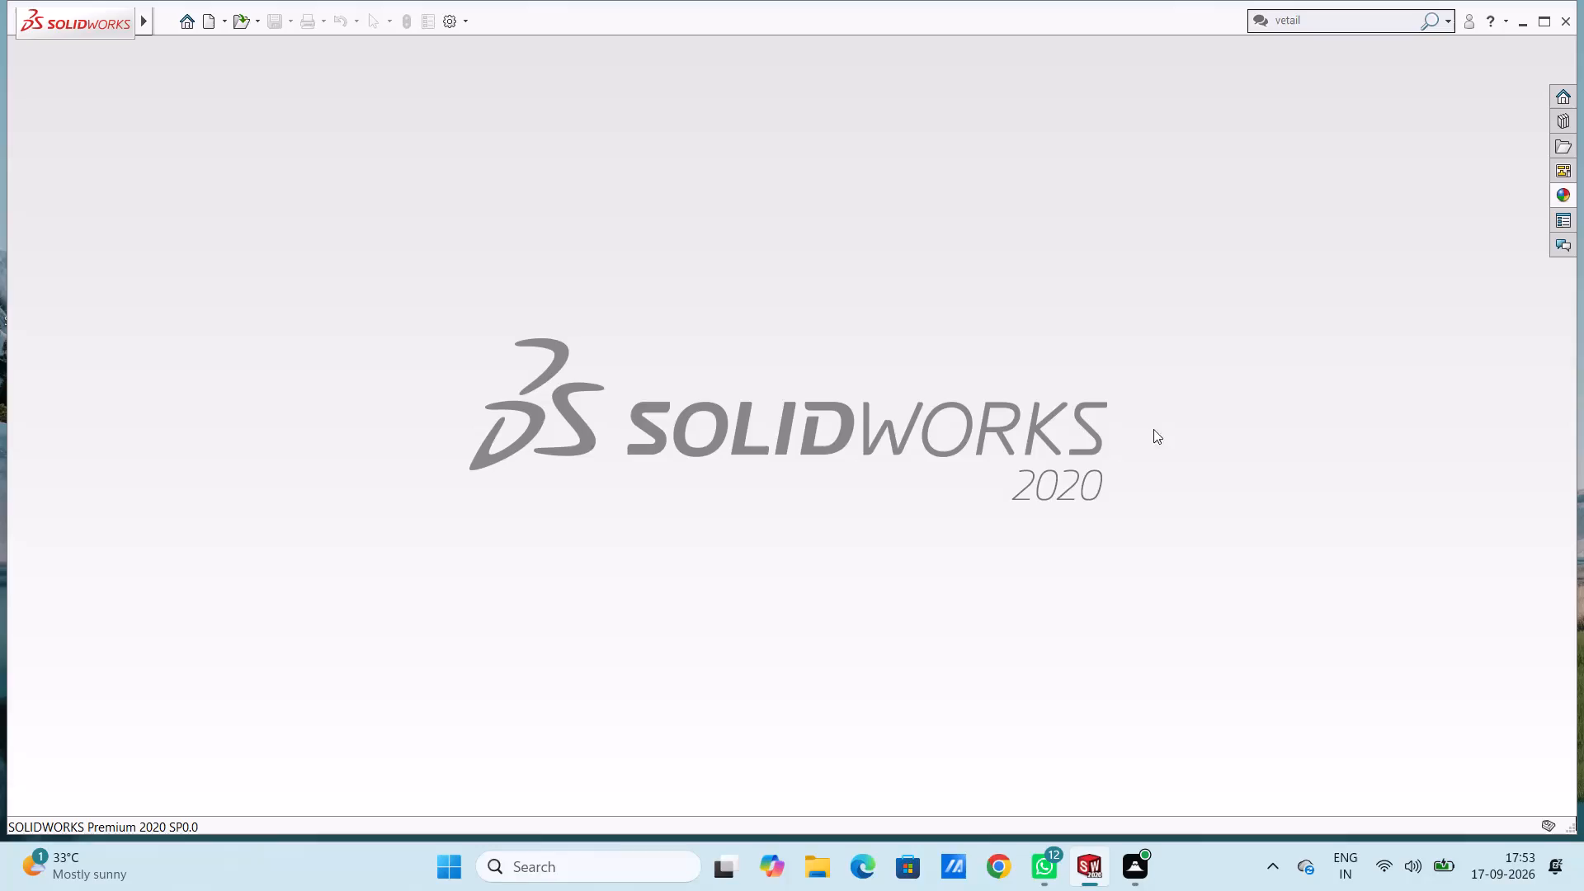
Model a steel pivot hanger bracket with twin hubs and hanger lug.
Create a new part document.
click(211, 23)
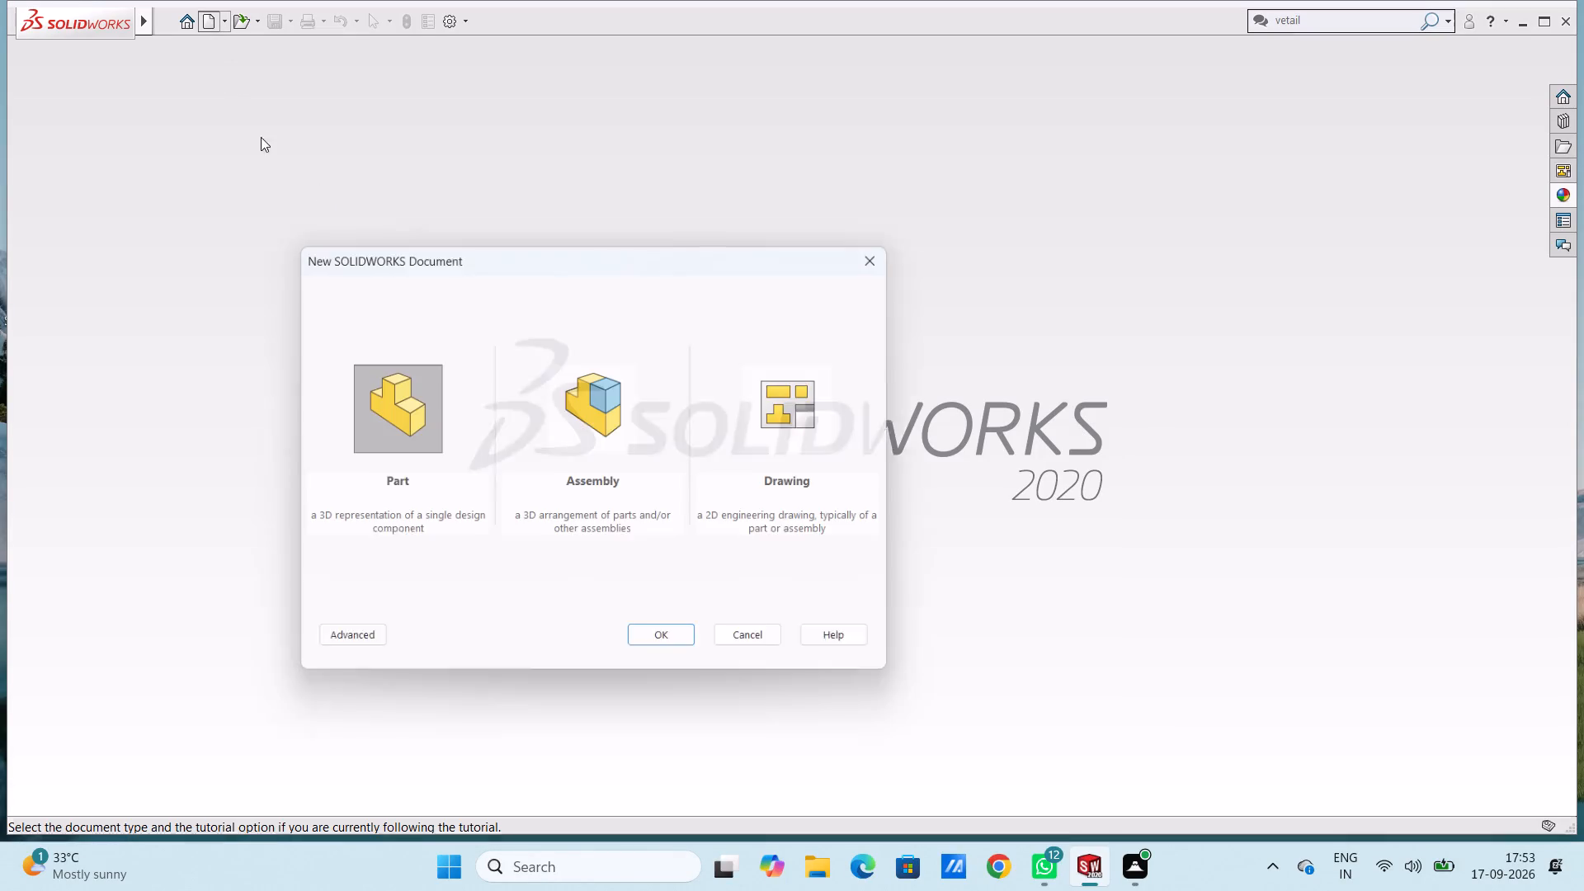
click(679, 649)
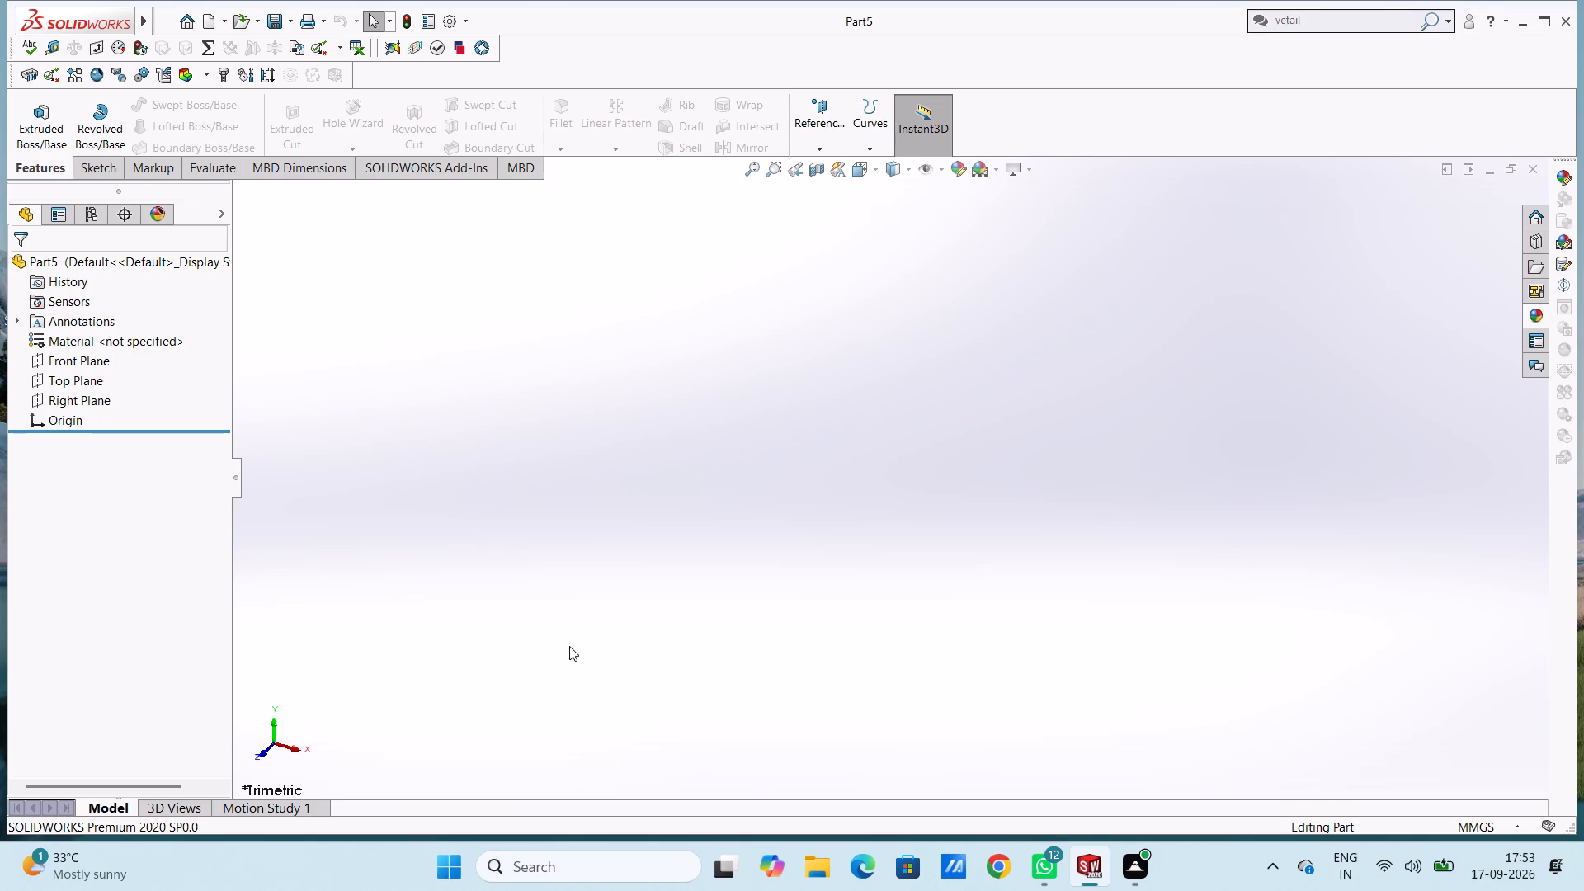
Open a new sketch on the Front Plane.
click(61, 356)
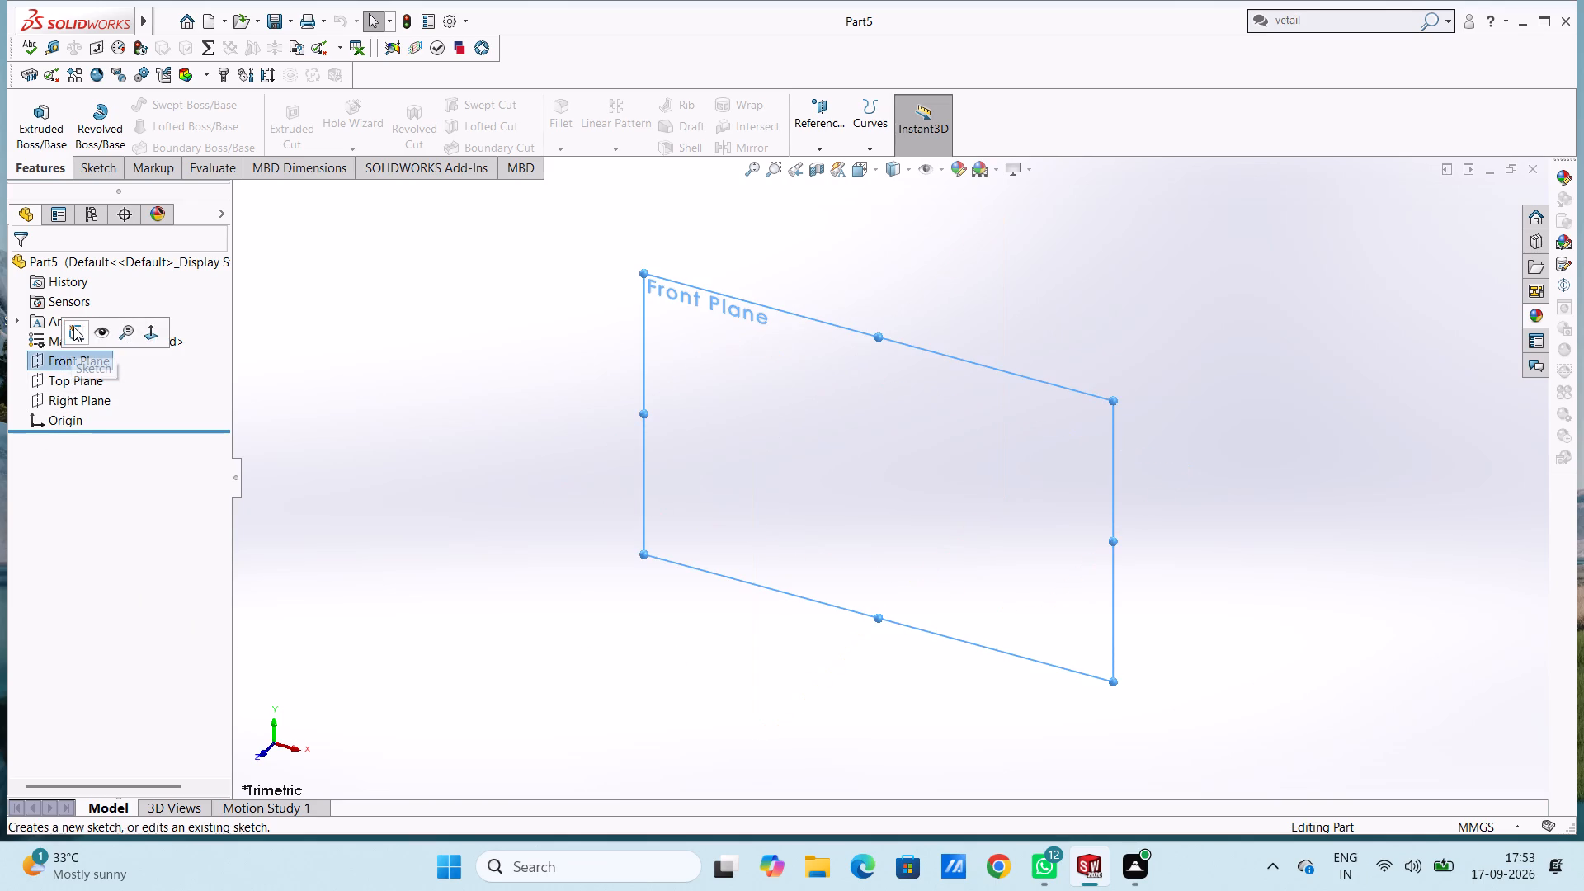
click(73, 326)
click(464, 434)
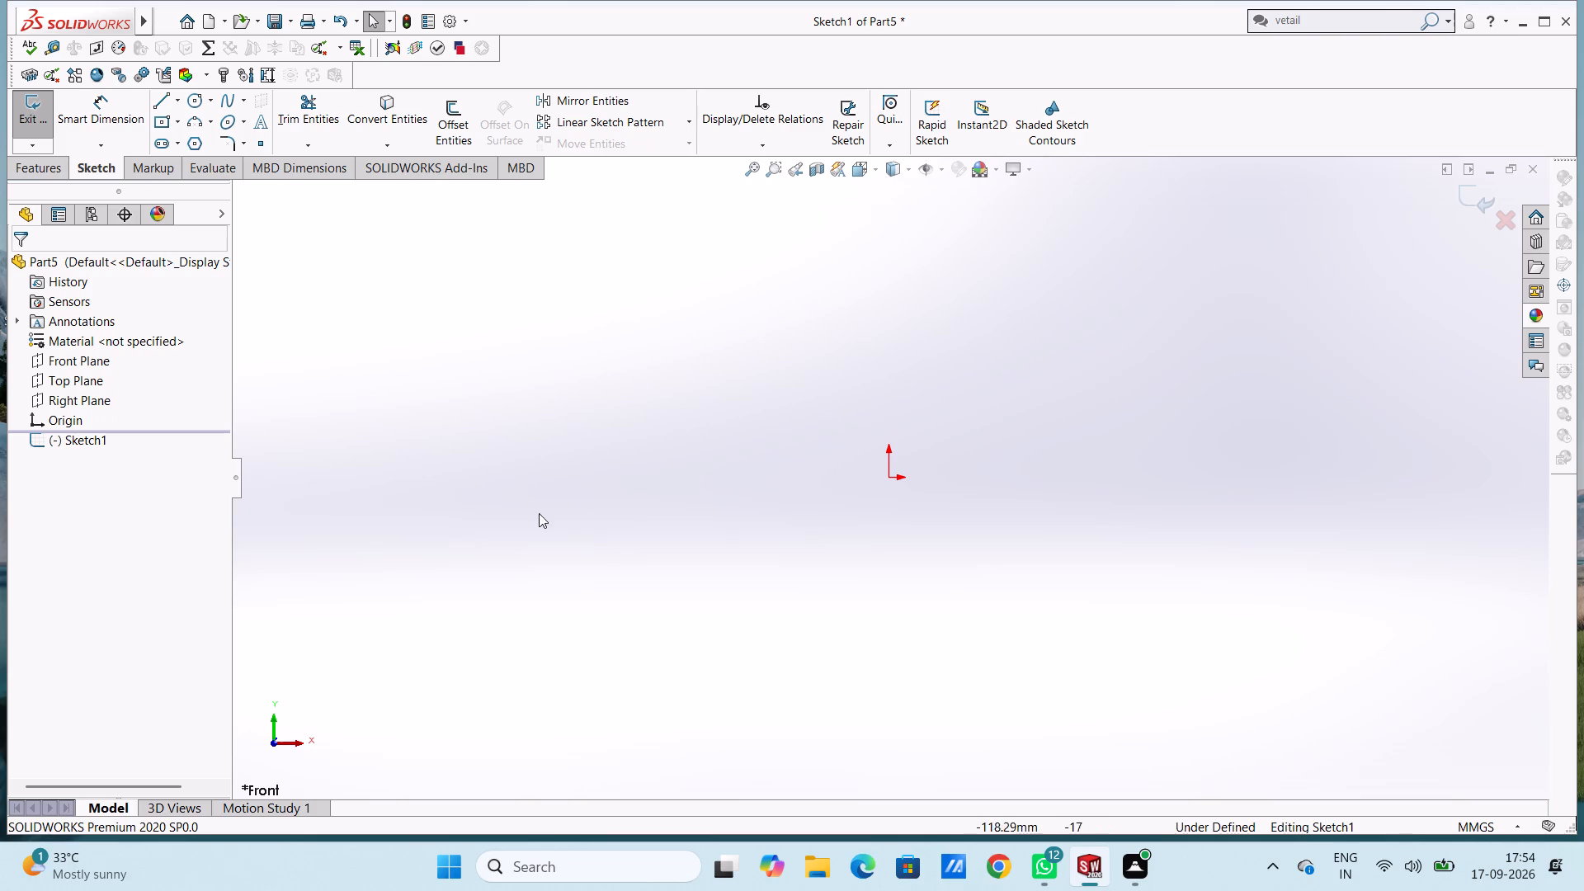
Sketch a horizontal midpoint line centred on the origin, with a length of 37 mm from the midpoint to its end.
click(163, 101)
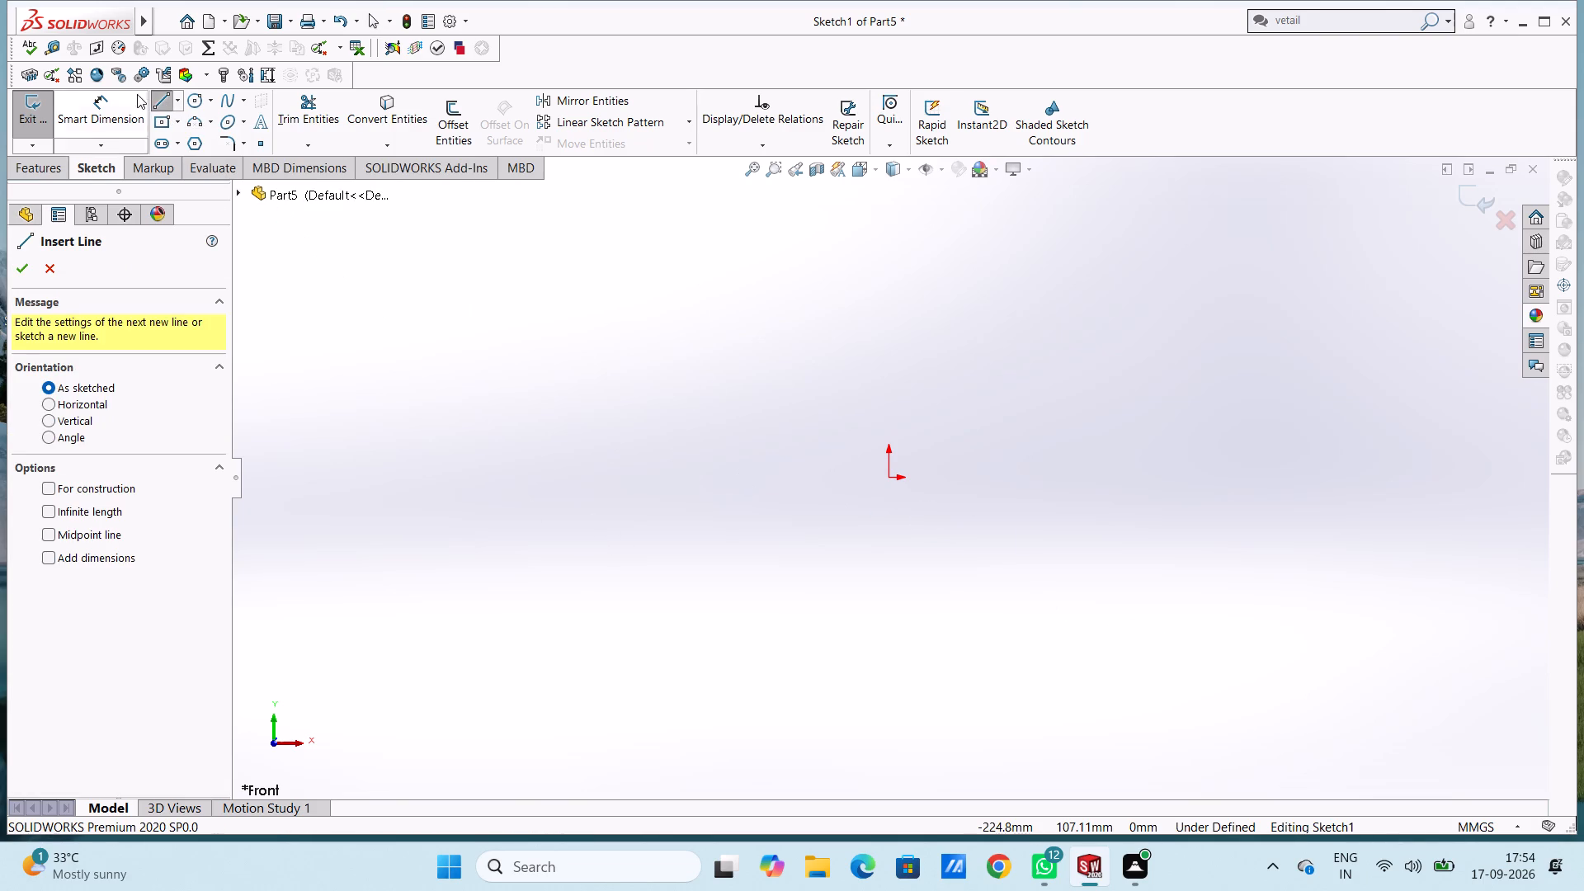
click(179, 102)
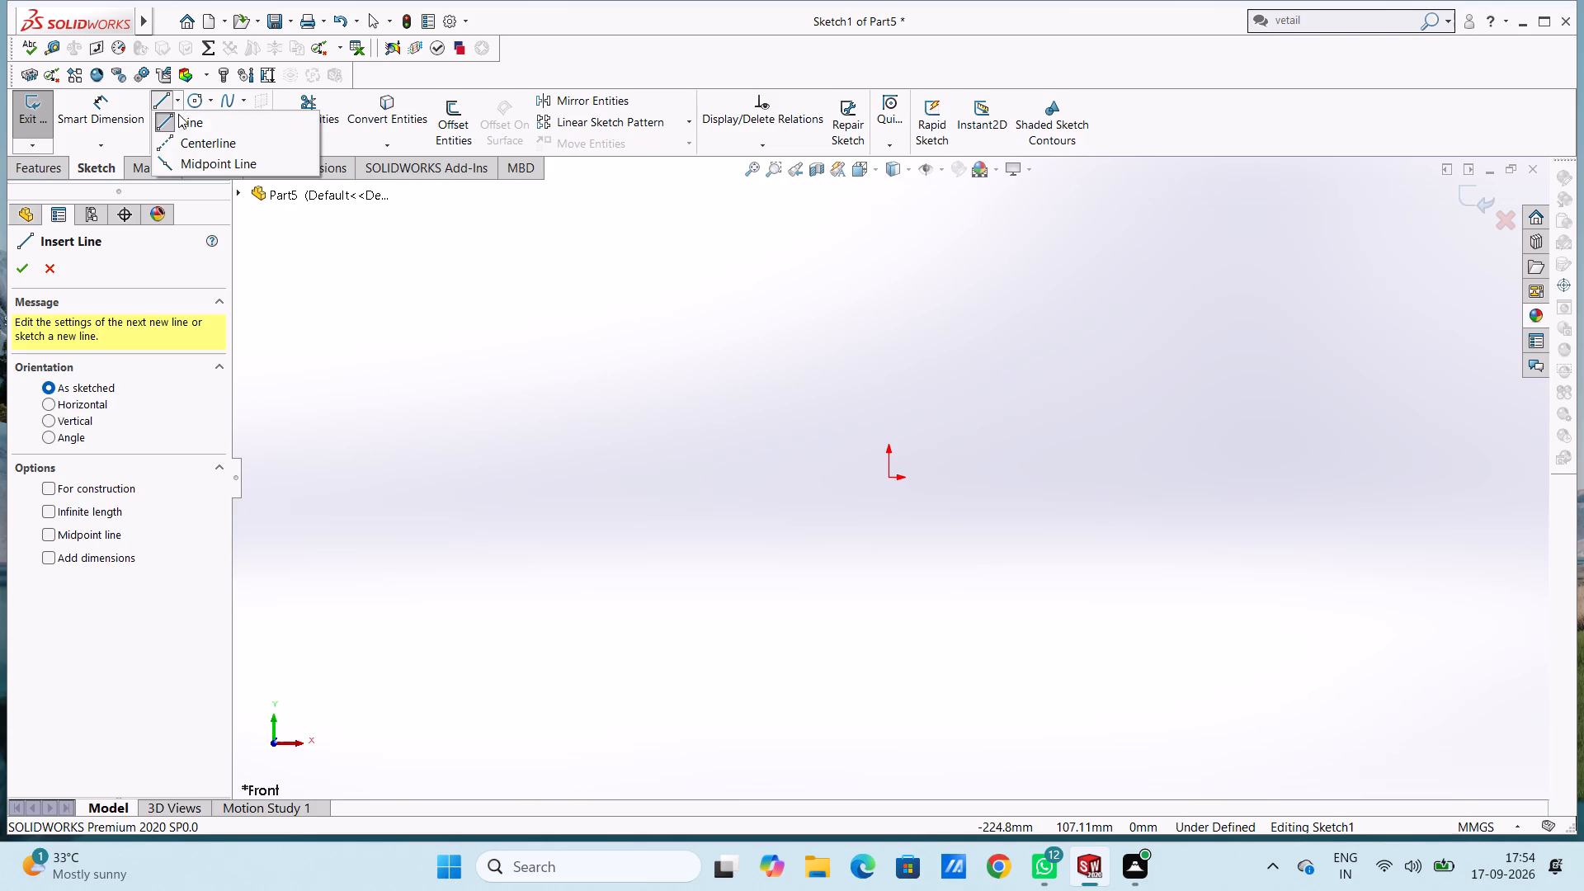
click(178, 164)
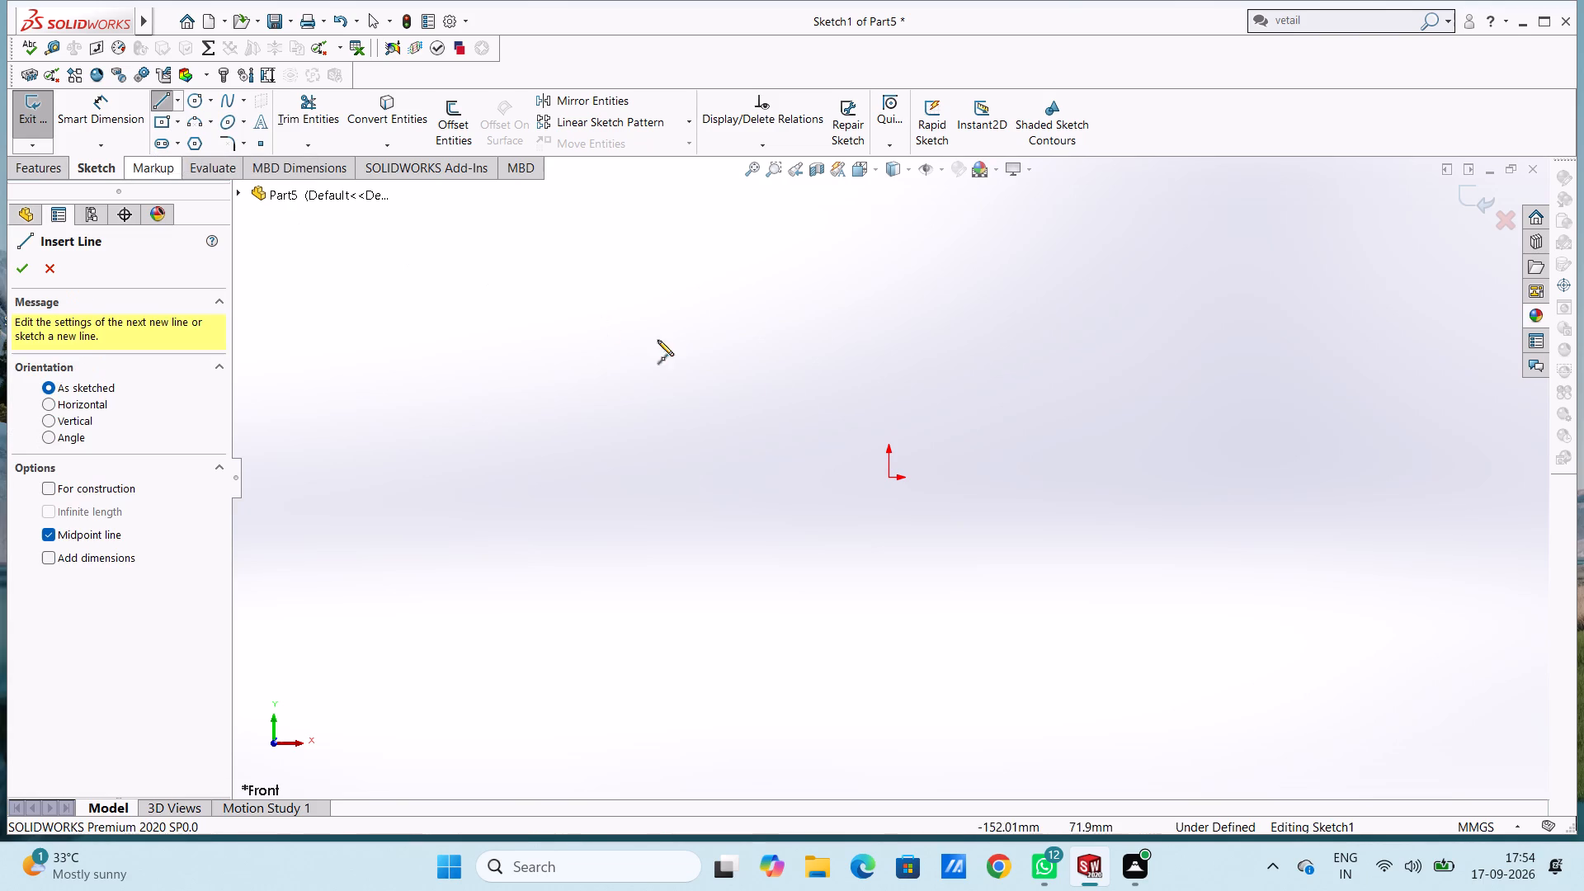
click(891, 481)
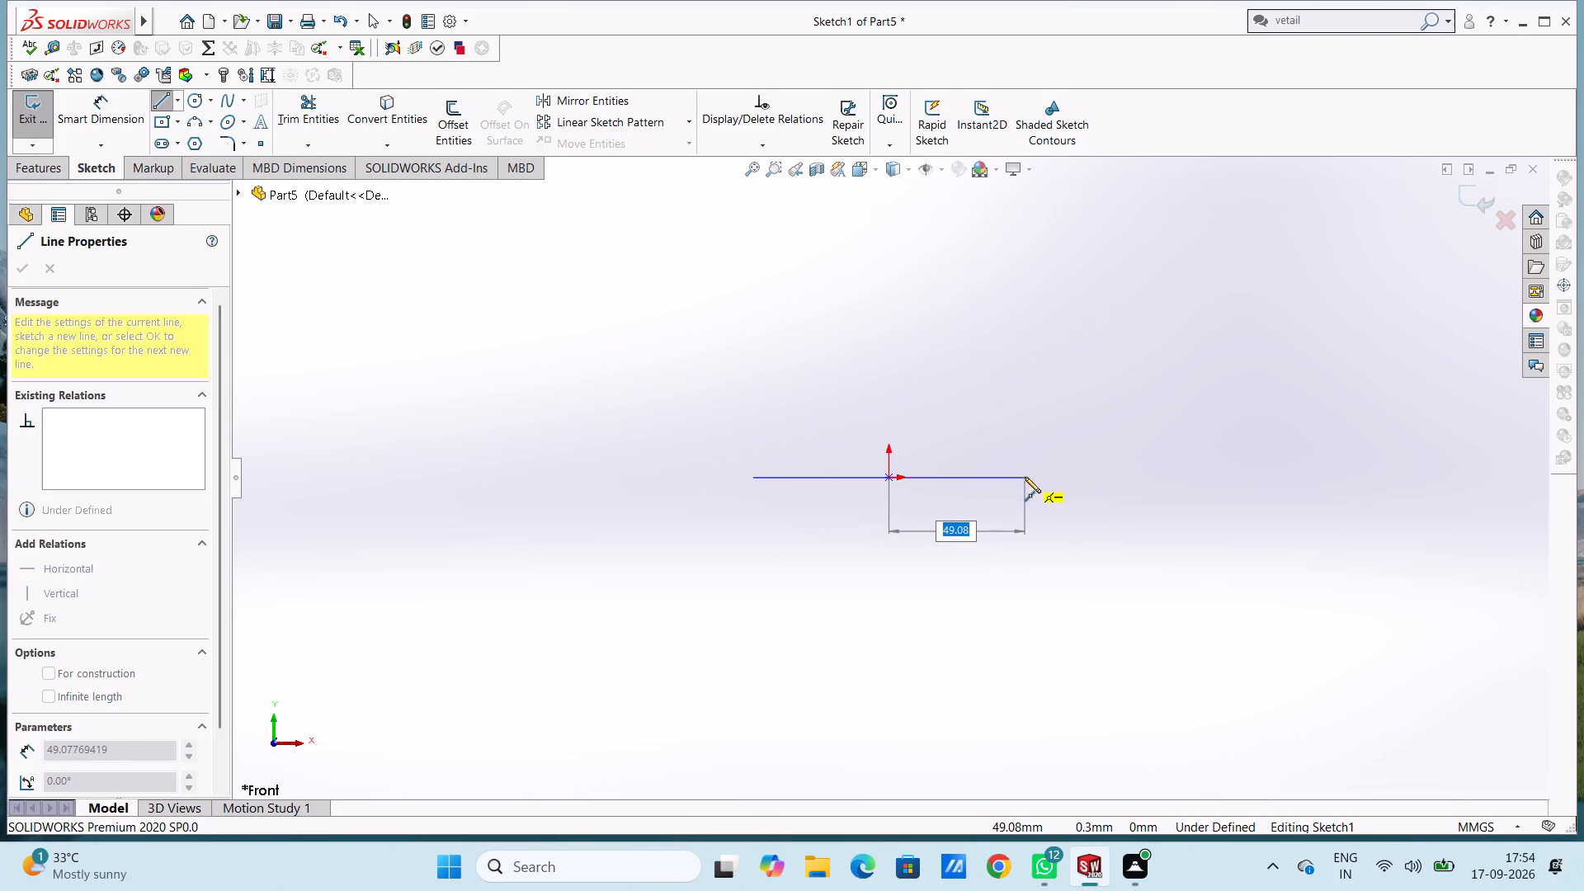
text(37)
key(Return)
scroll(1011, 474, down, 1)
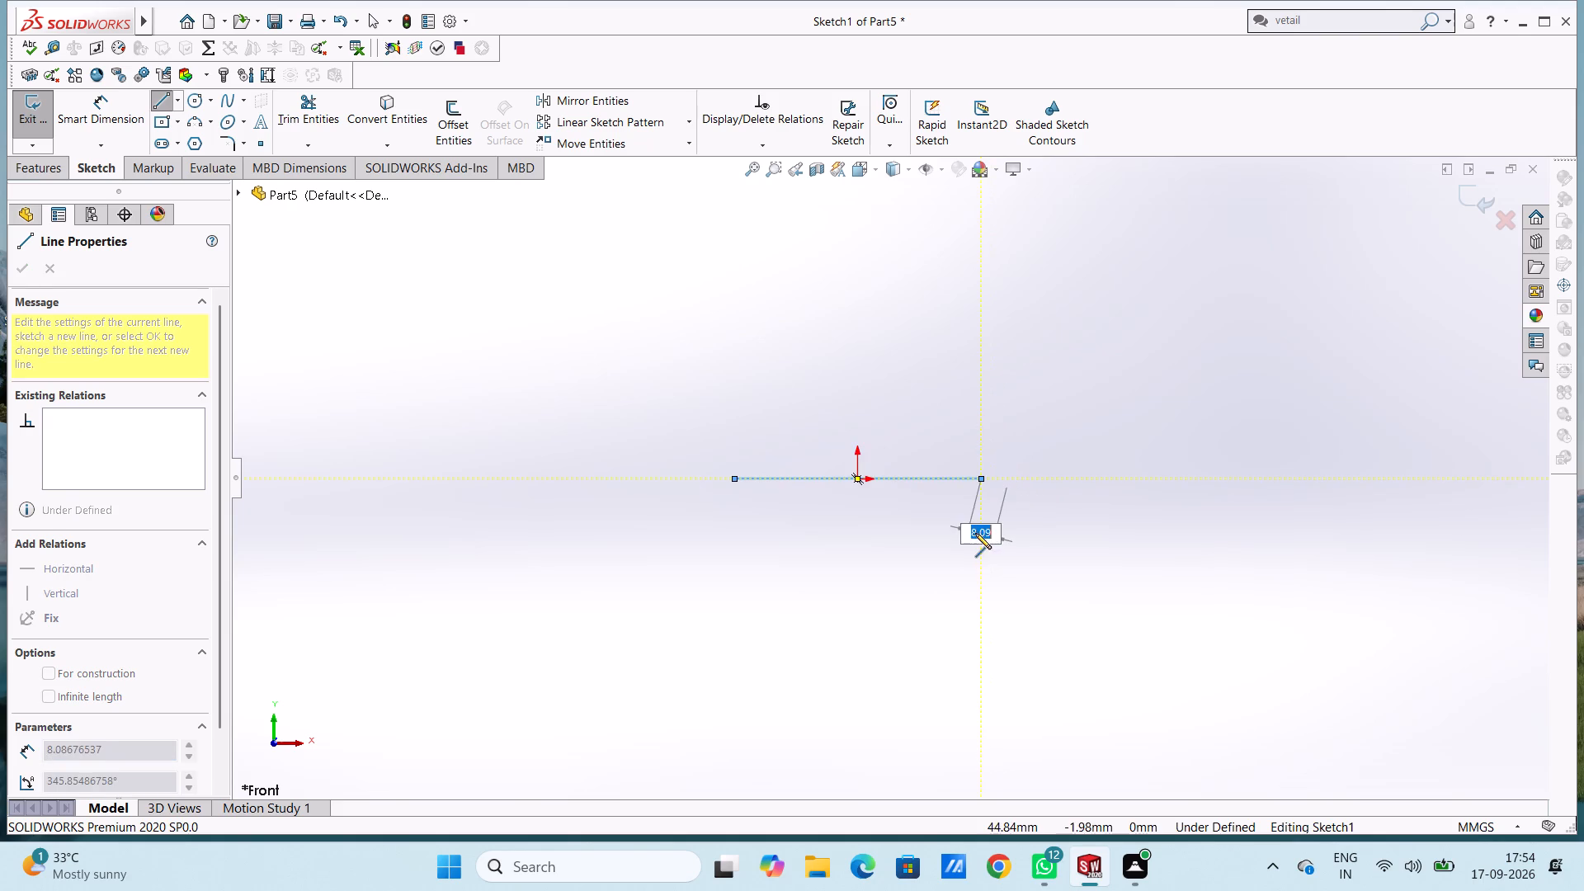
scroll(956, 540, down, 1)
key(Escape)
key(Escape)
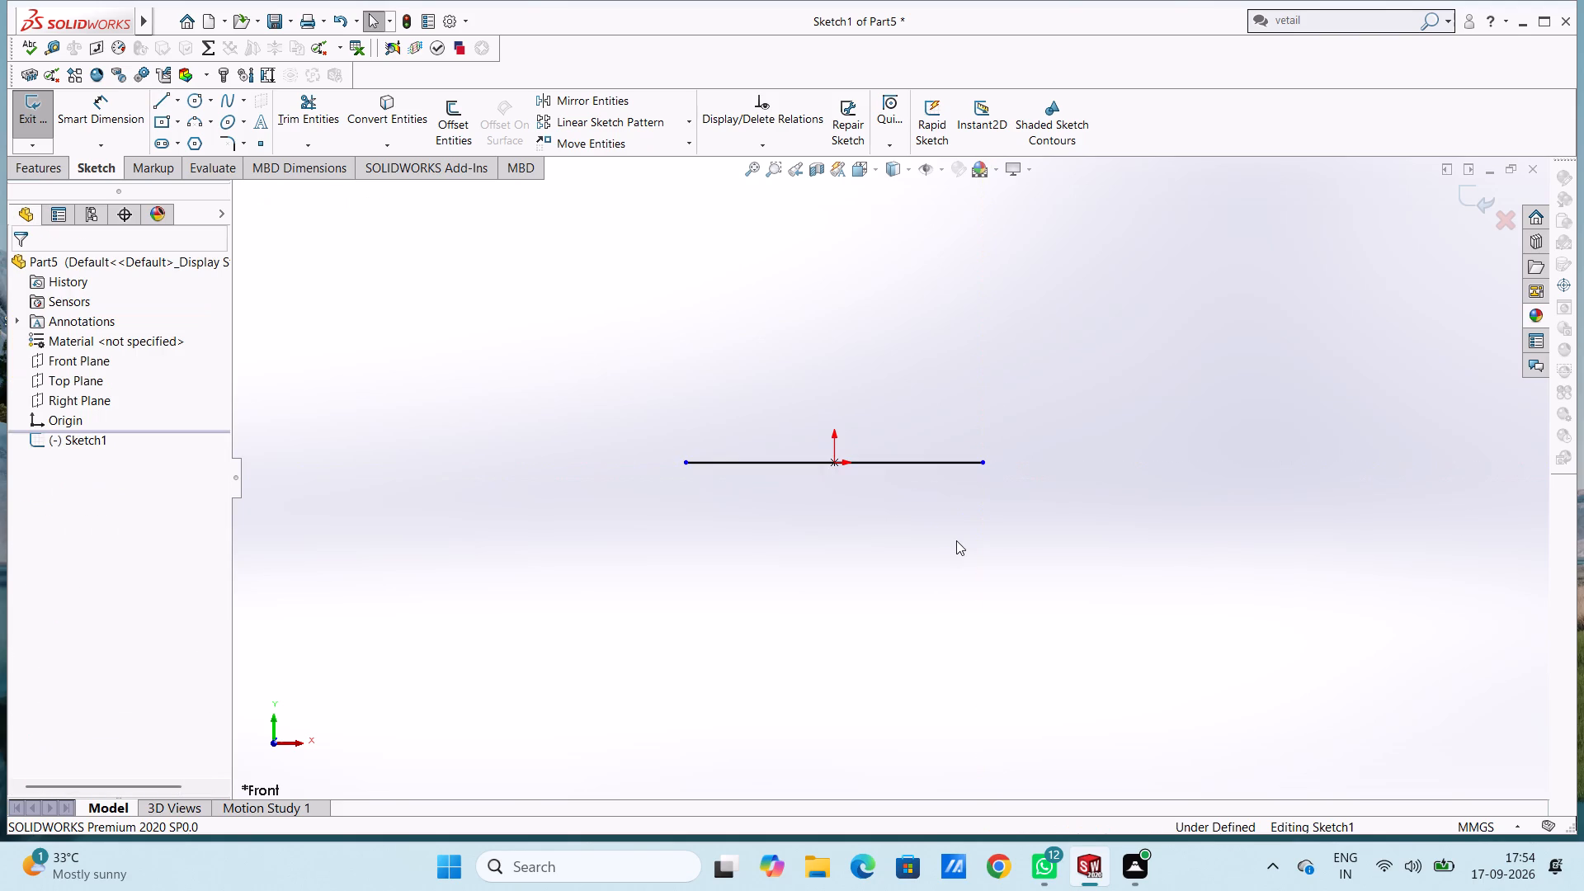
Add a 37 mm dimension between the line's left endpoint and the origin.
click(67, 114)
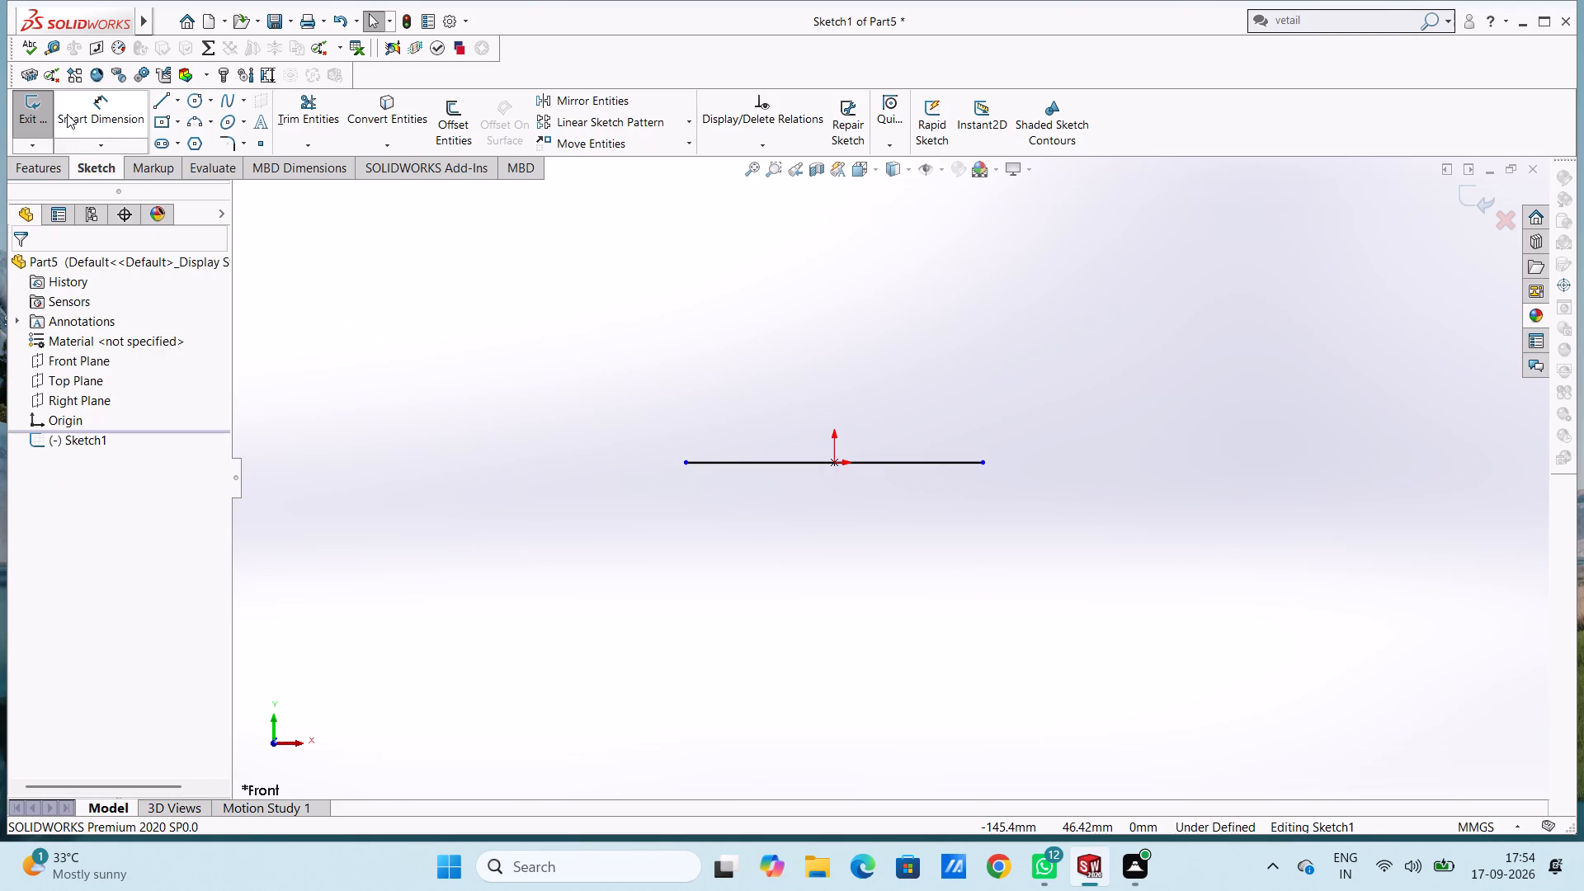
click(684, 464)
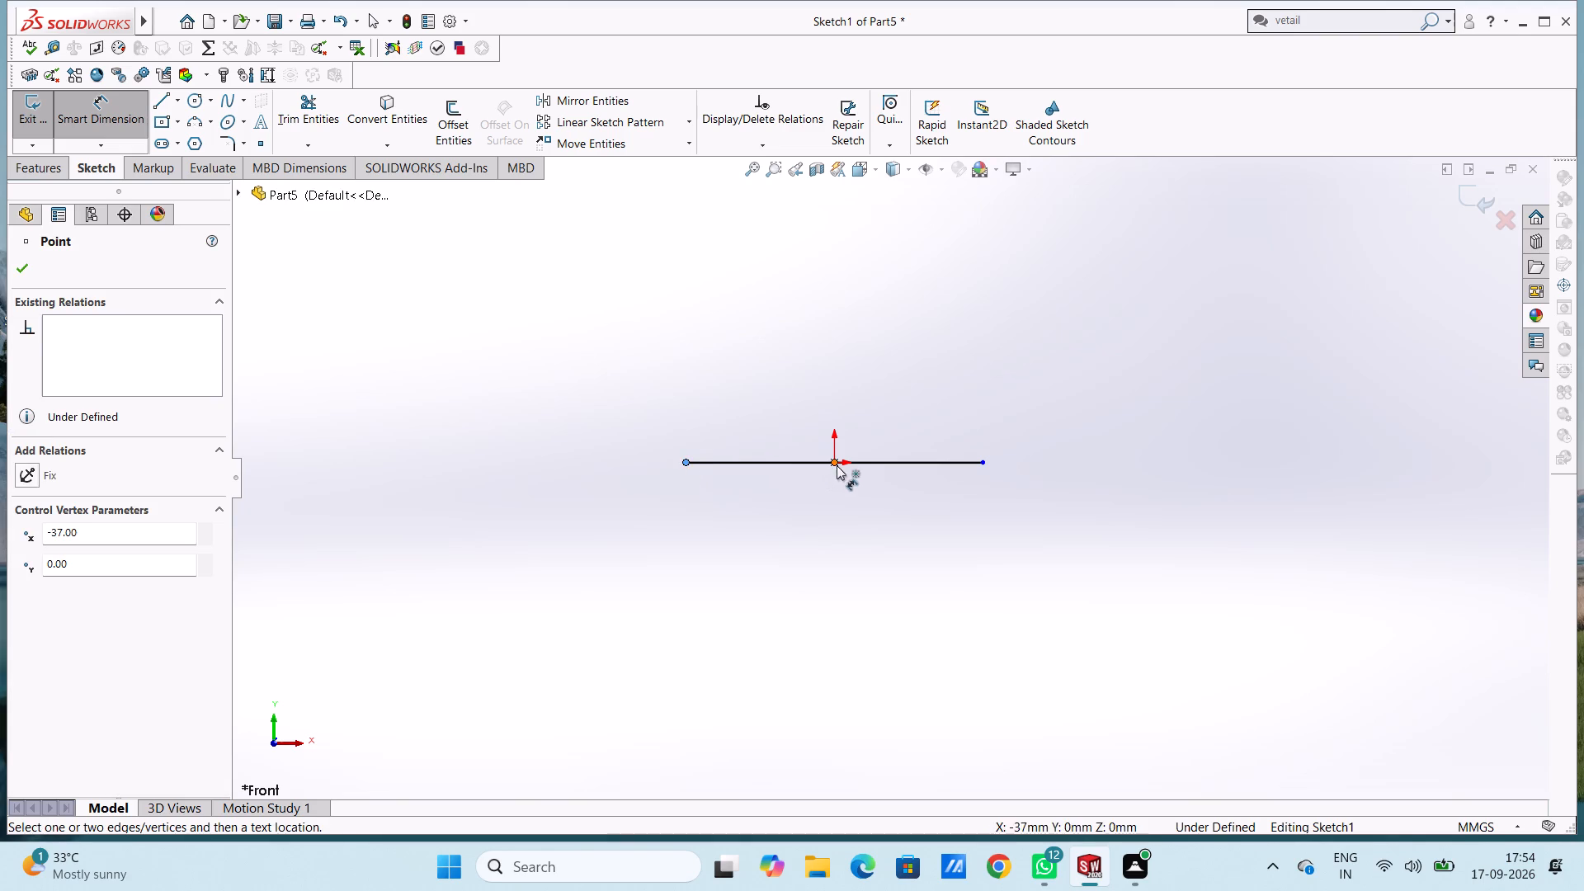
click(837, 464)
click(830, 287)
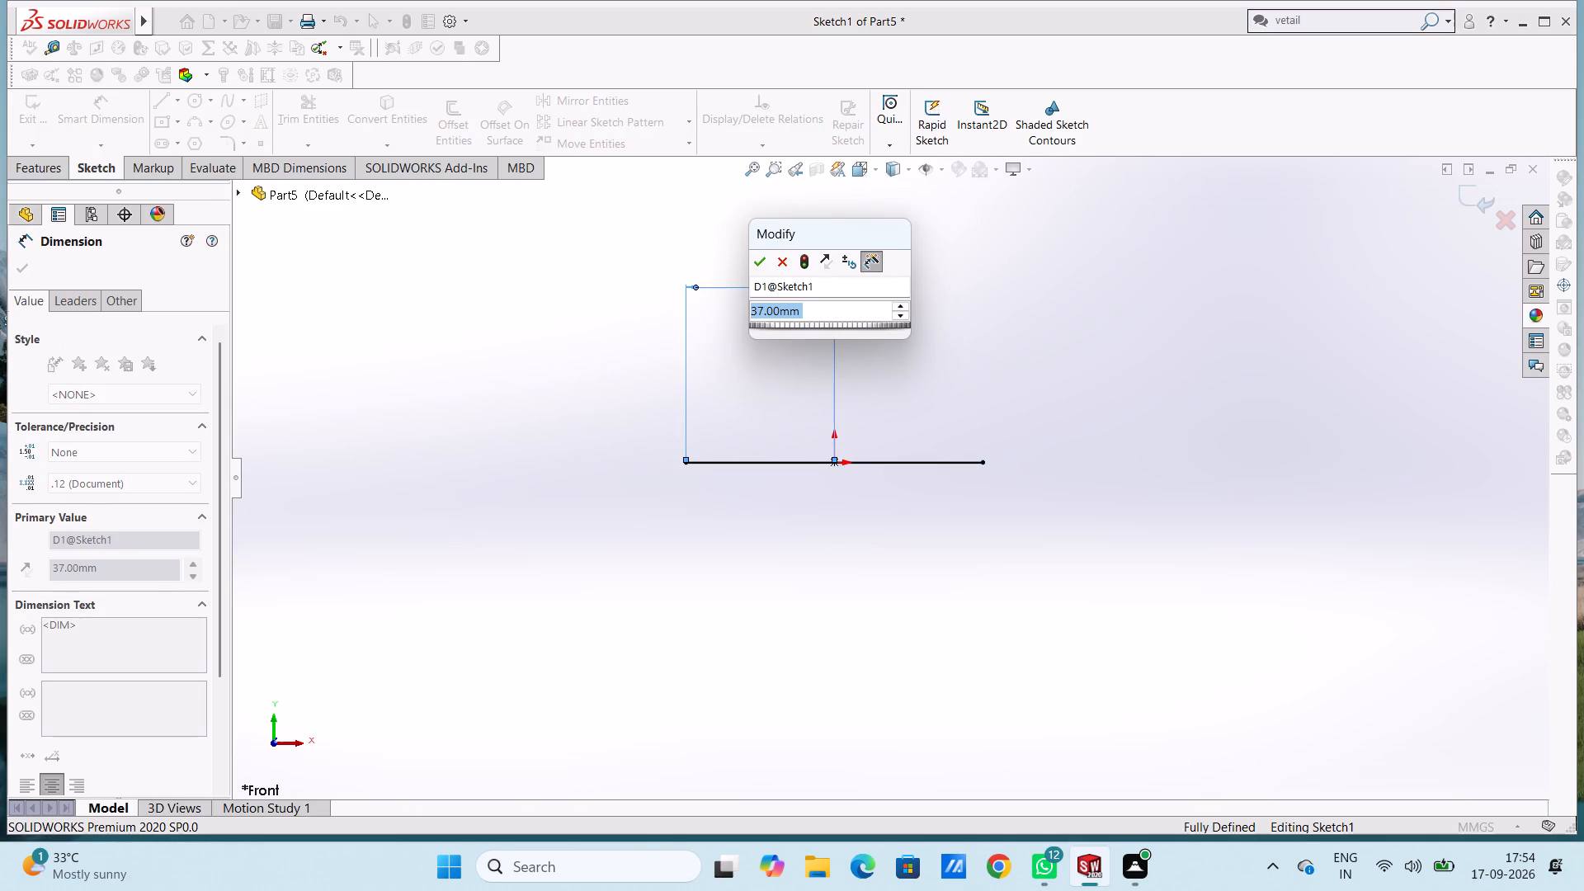
click(758, 266)
click(751, 264)
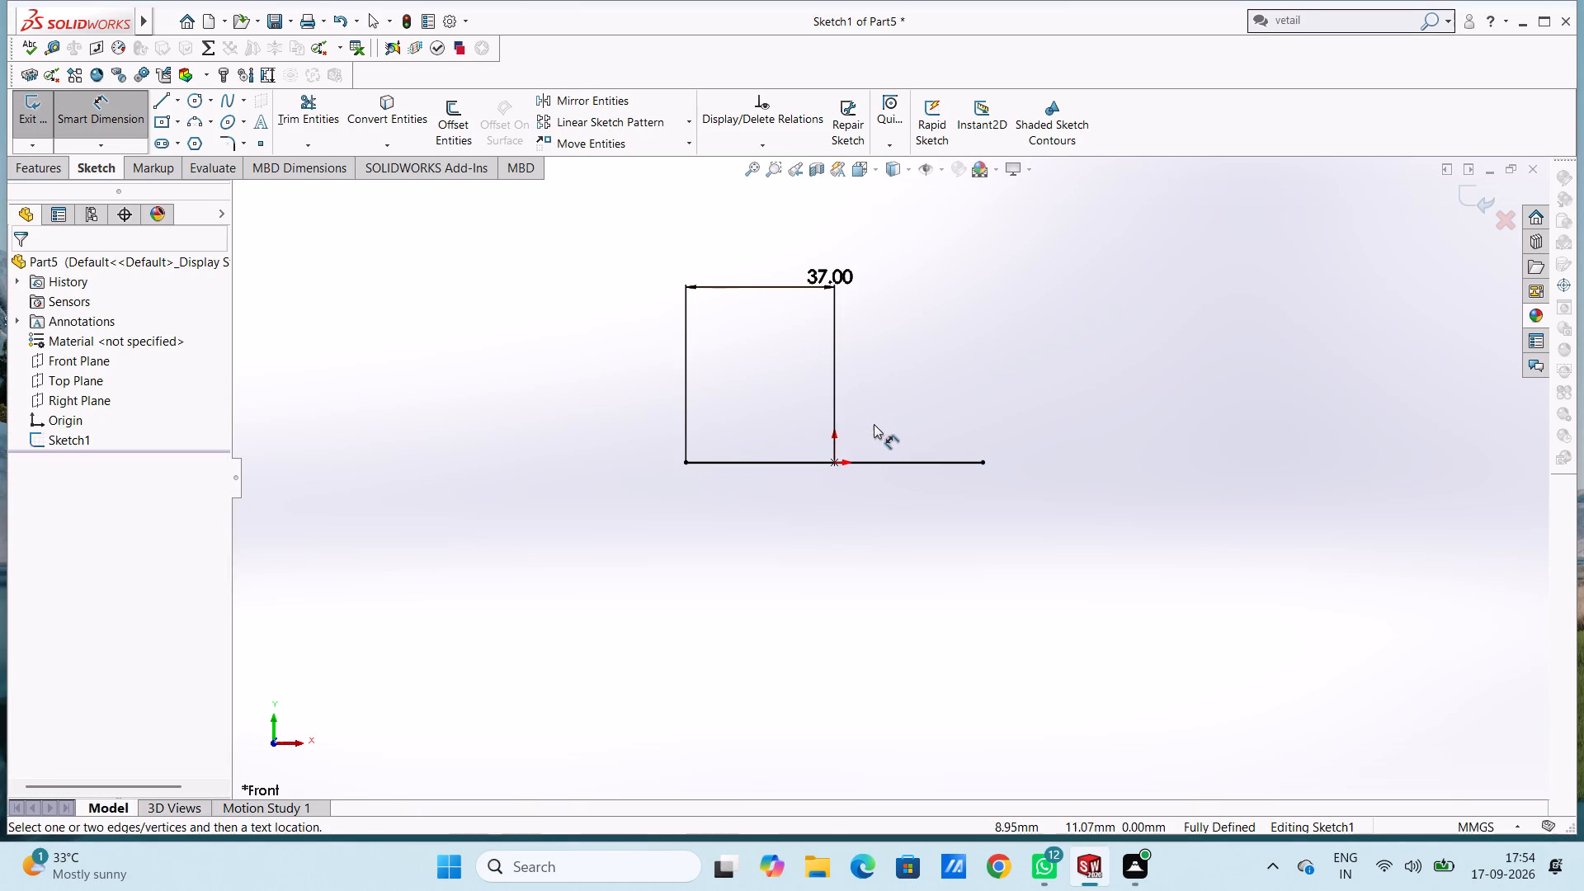
scroll(878, 430, down, 1)
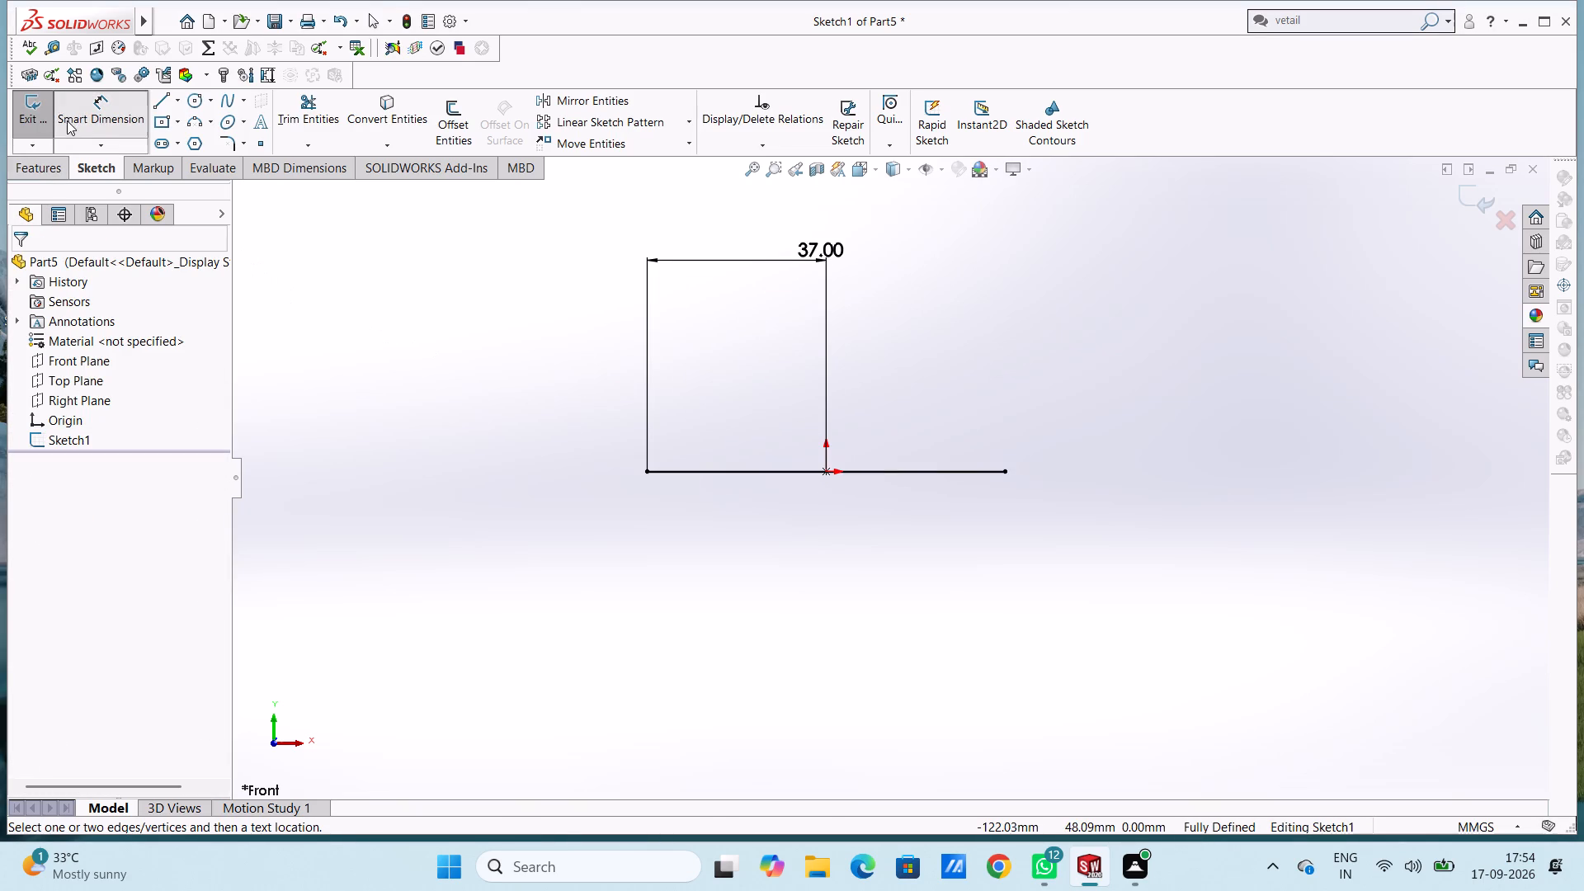
click(68, 120)
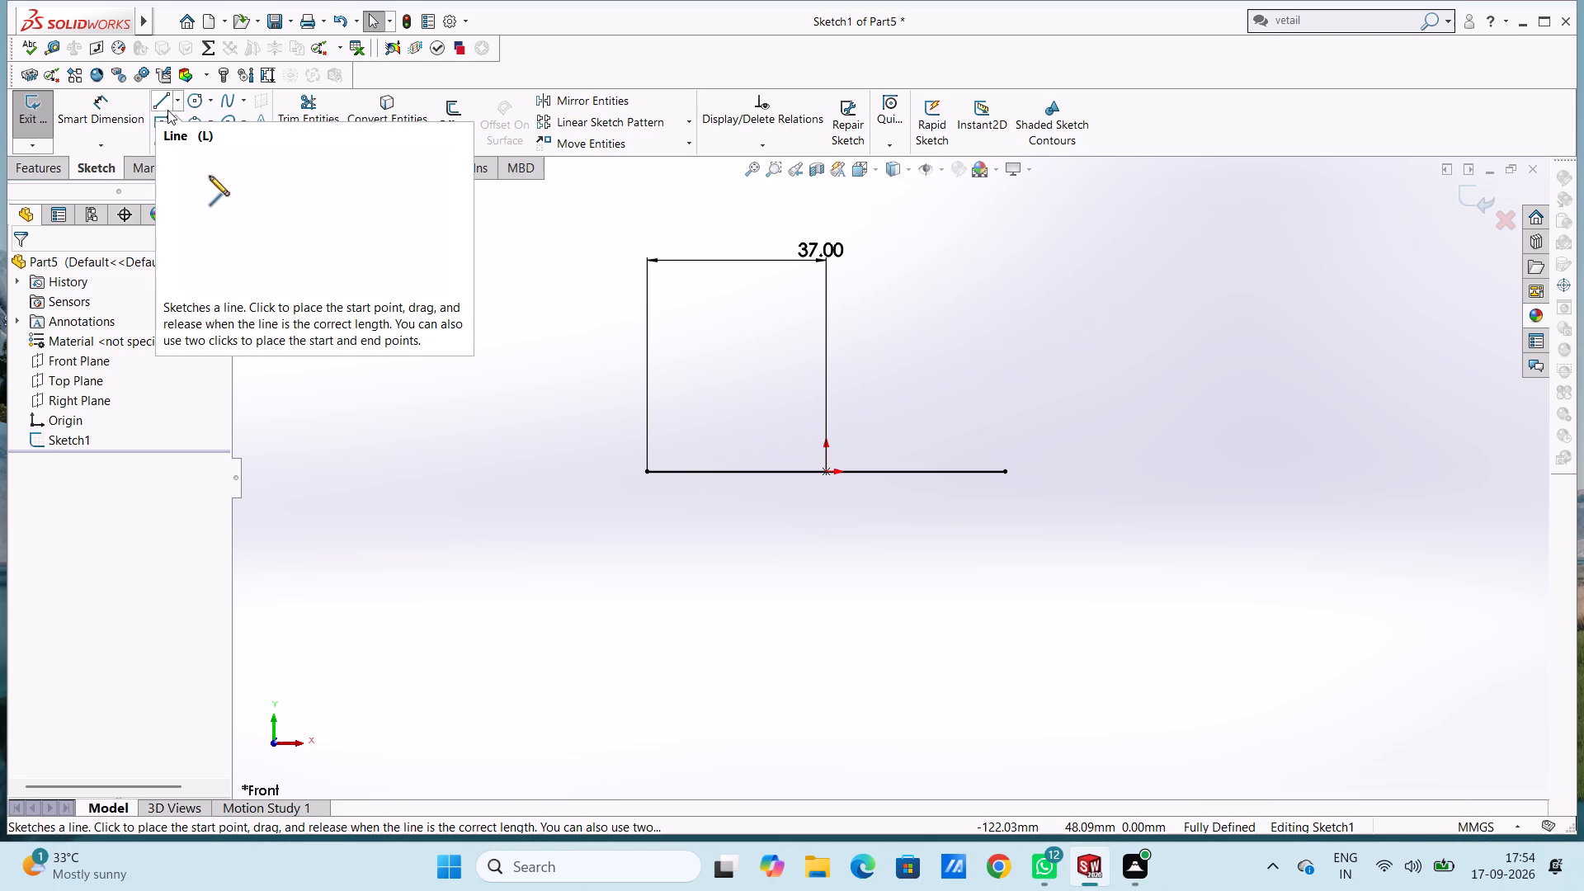
Sketch a straight slot between the line's two endpoints with a width of 22 mm.
click(163, 145)
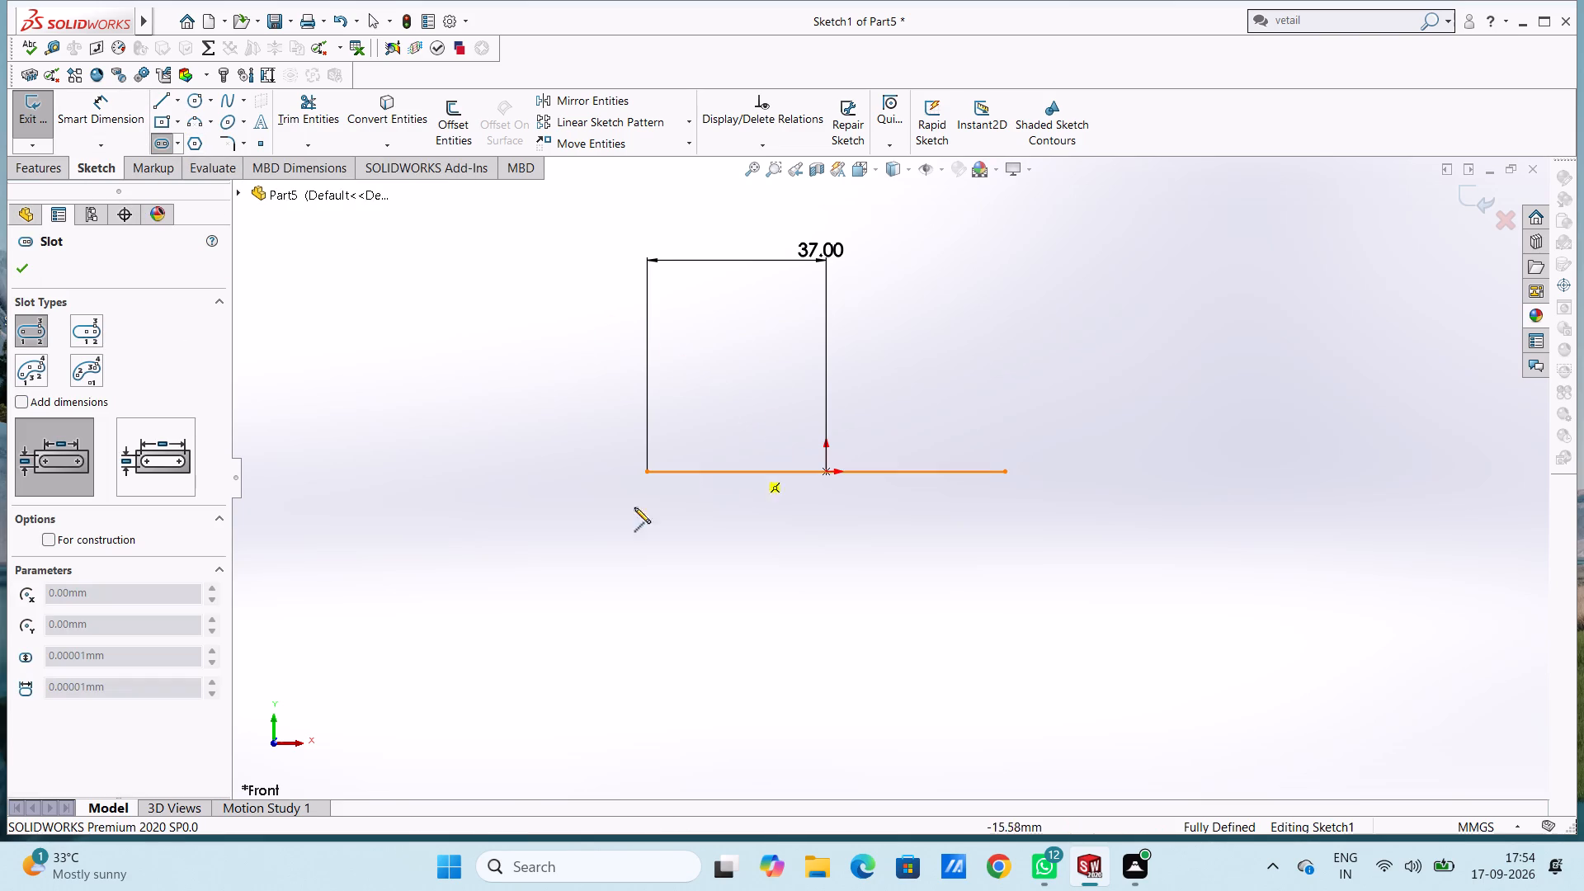
click(648, 469)
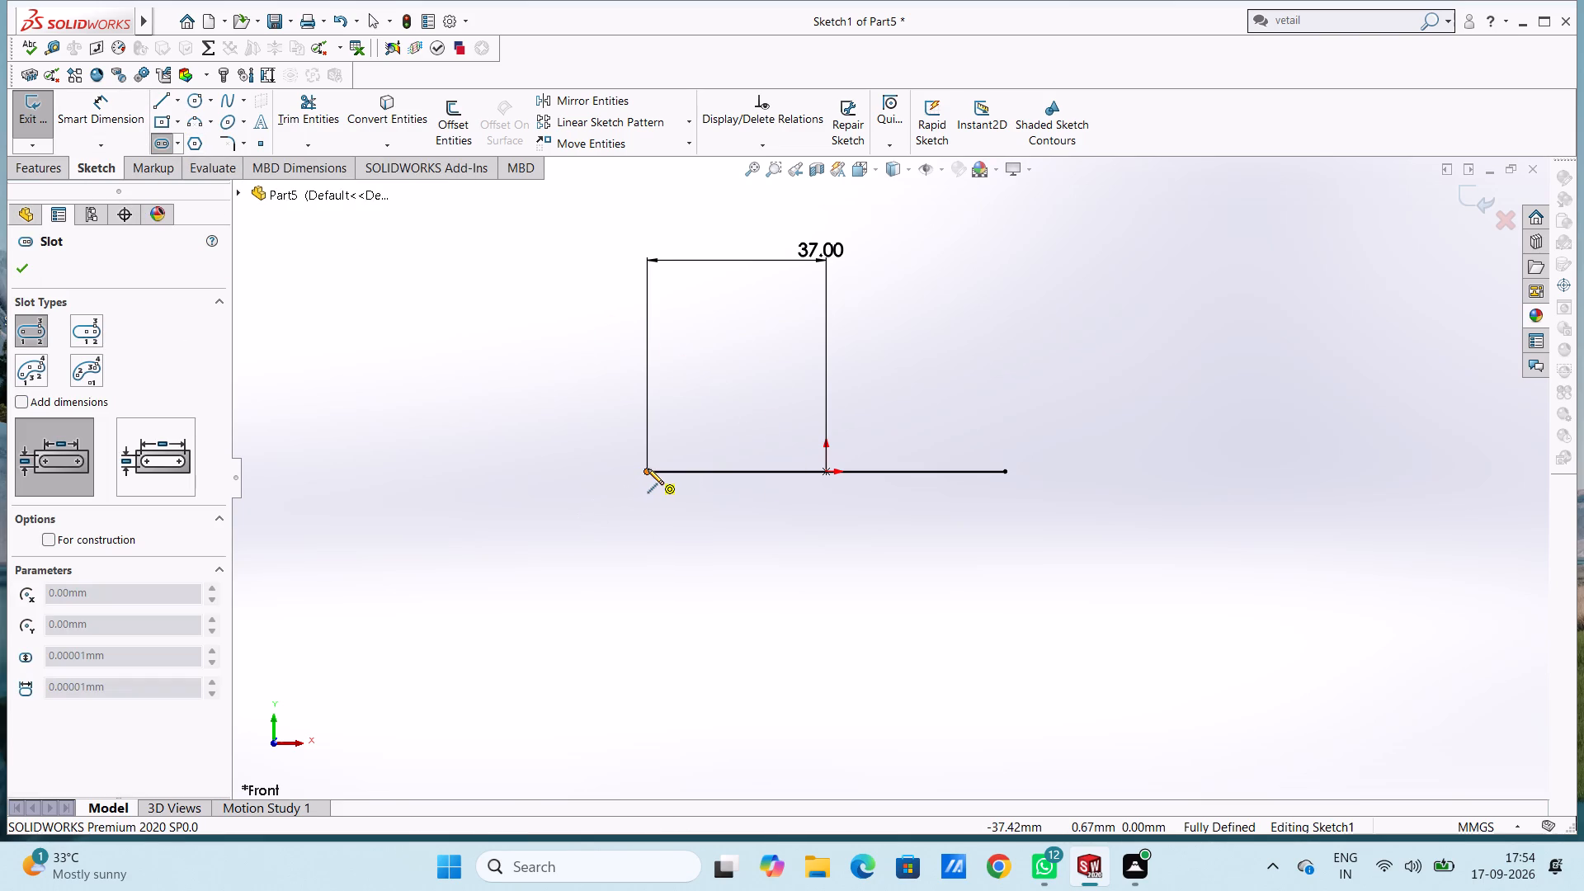
click(1006, 468)
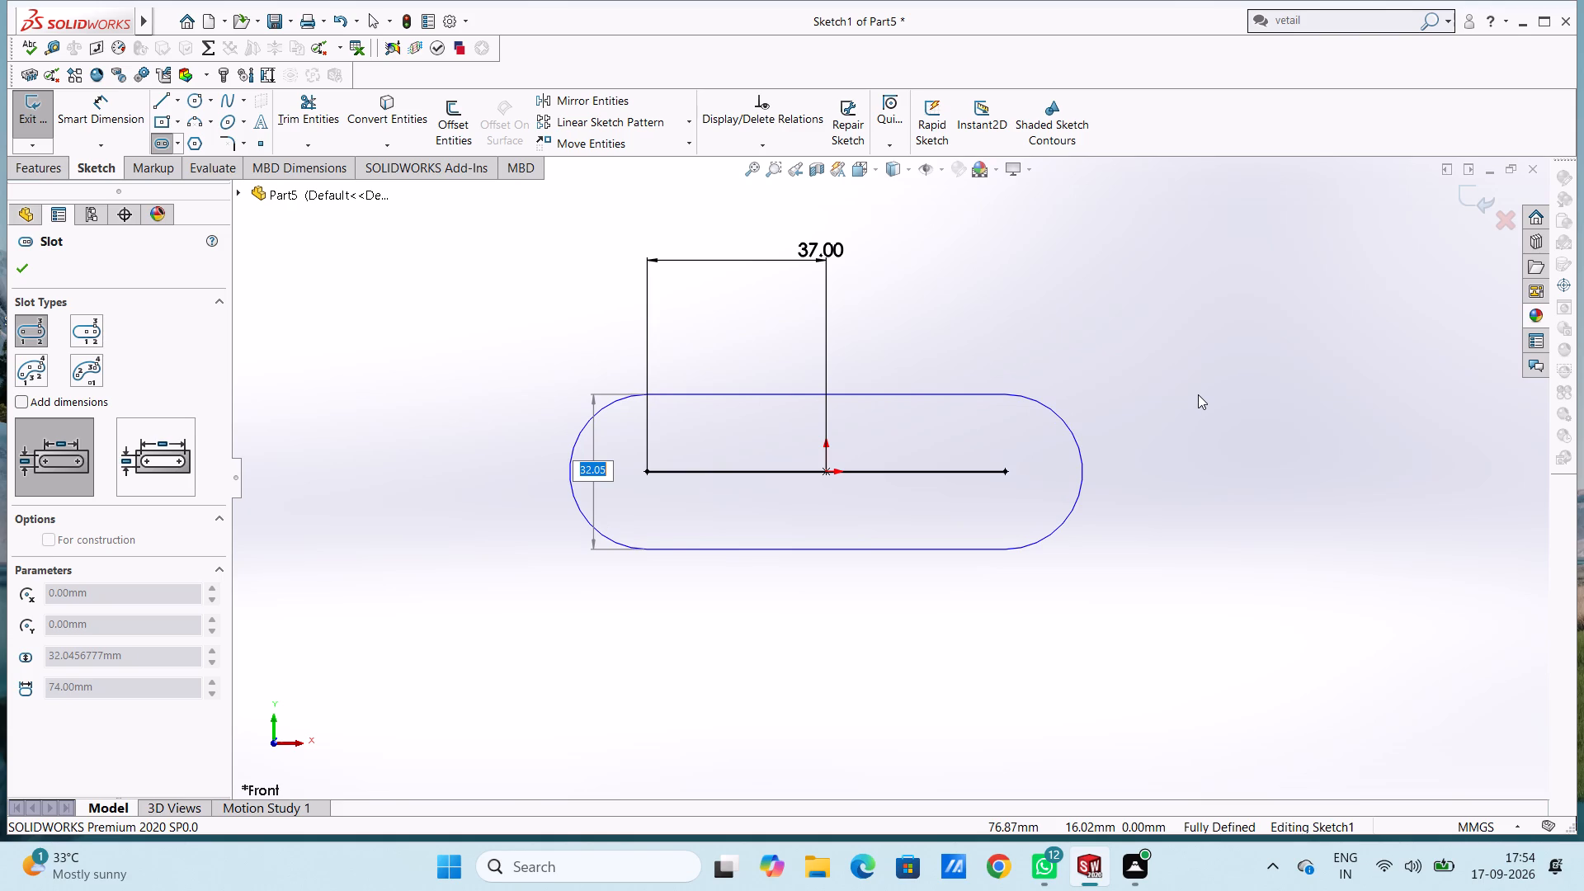
text(22)
key(Return)
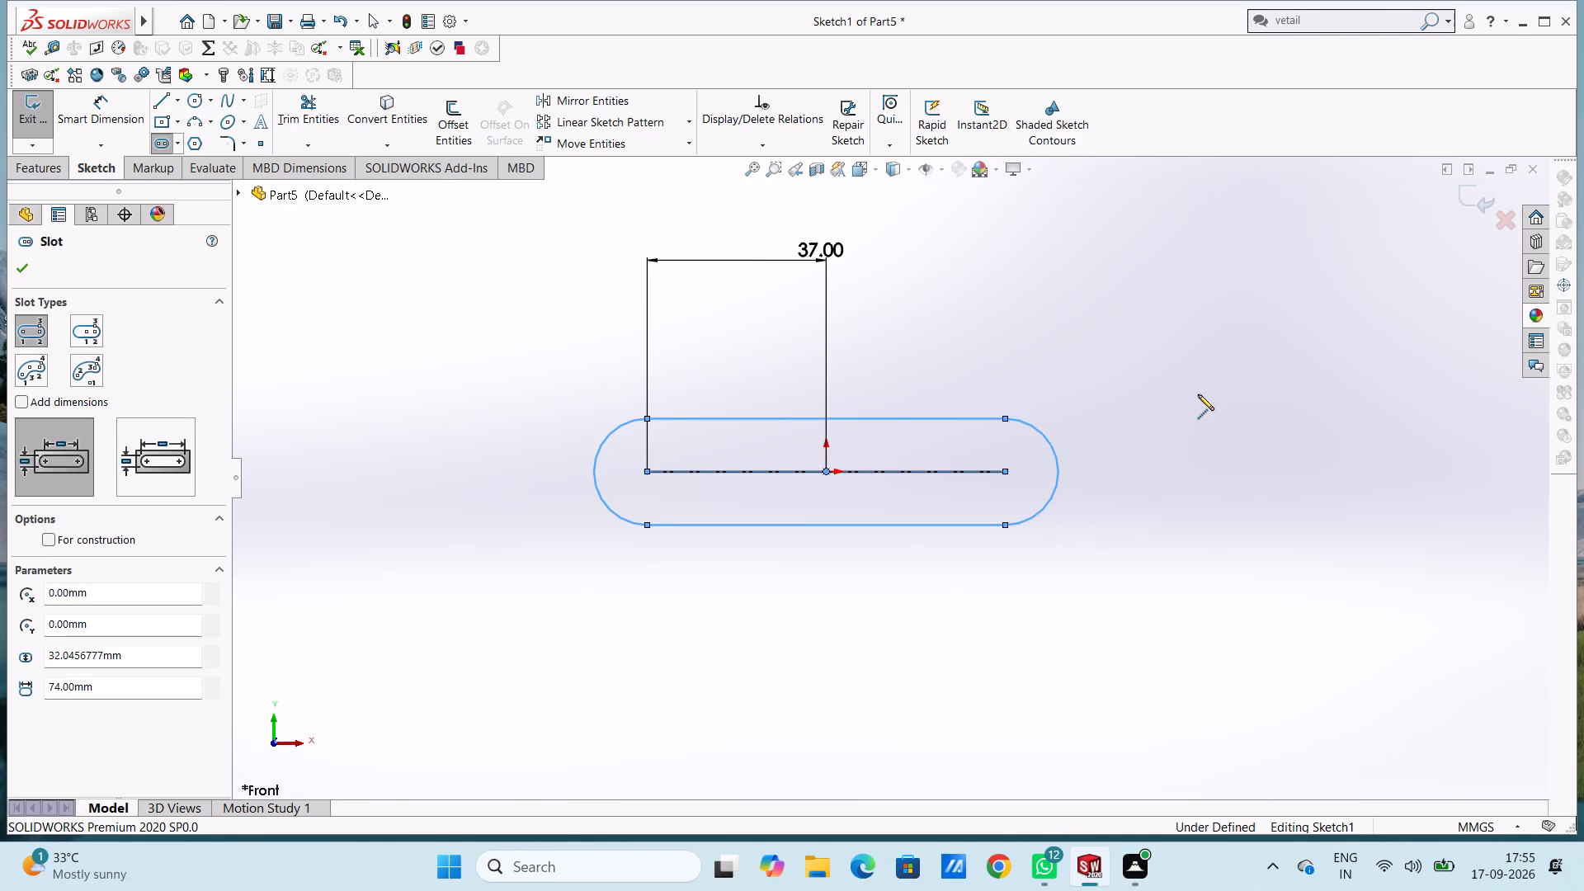
Sketch a second, inner straight slot between the same two endpoints with a width of 8 mm.
click(644, 472)
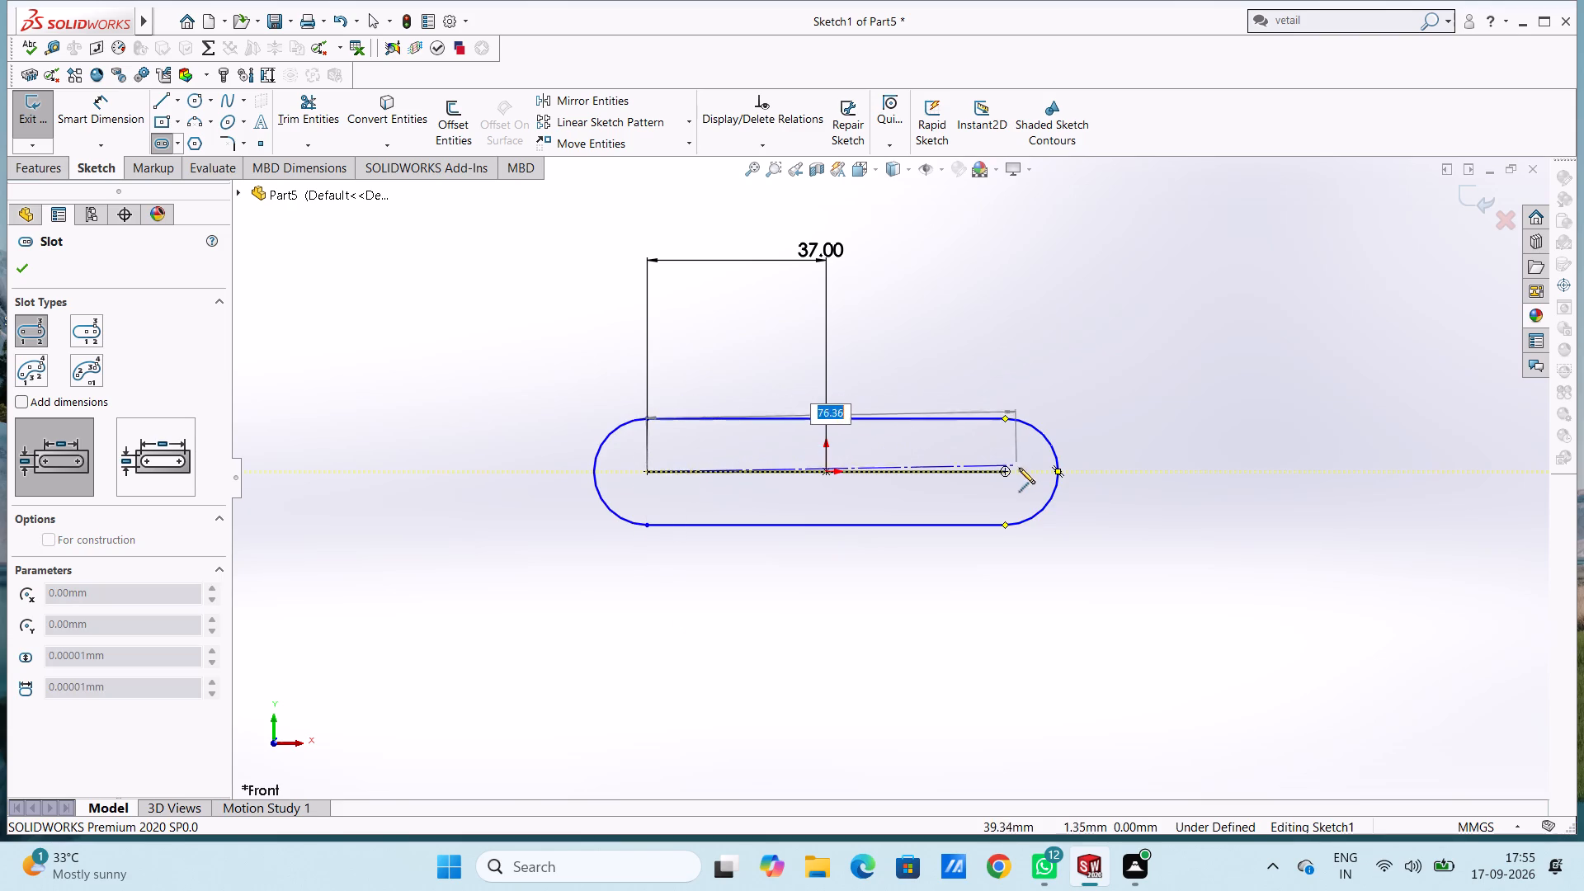
click(1007, 471)
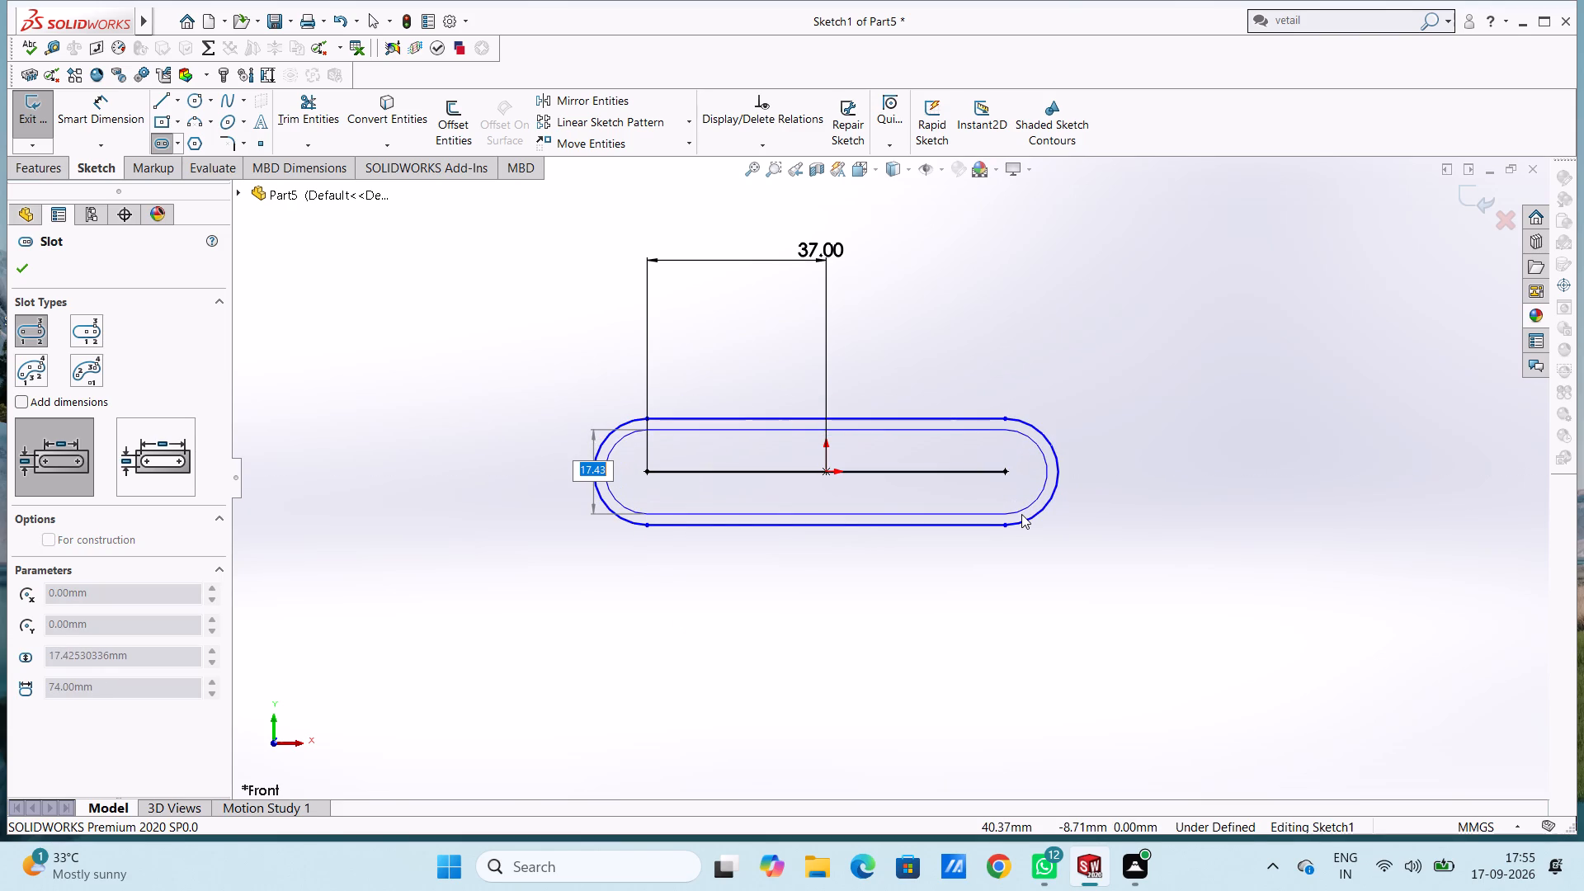
key(8)
key(Return)
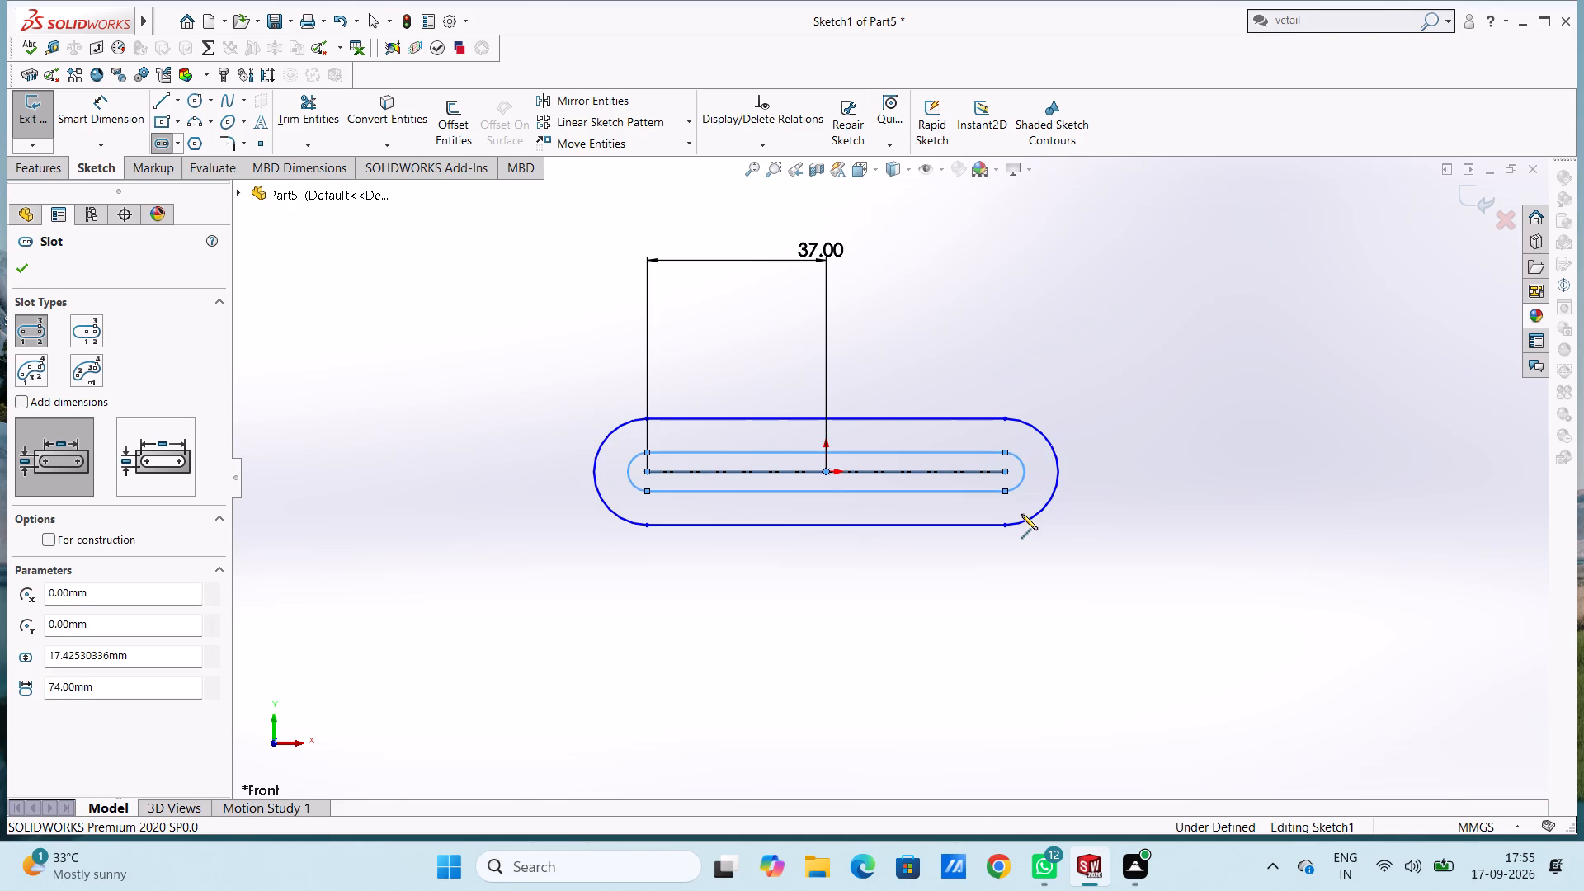
key(Escape)
key(Escape)
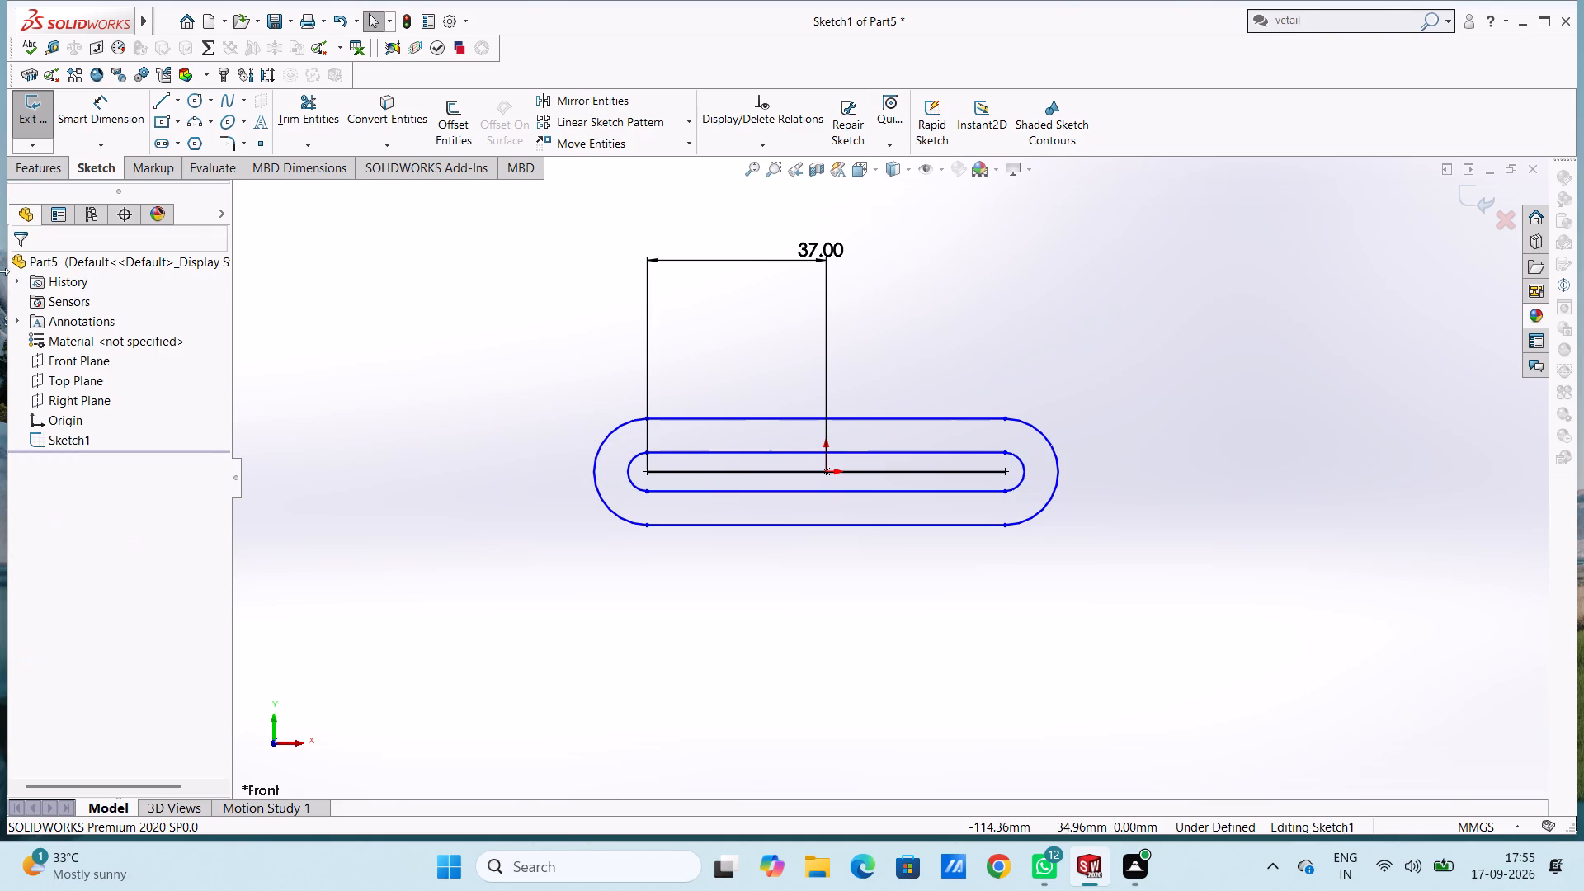
Dimension the outer slot's left end arc with a radius of 22 mm.
click(102, 122)
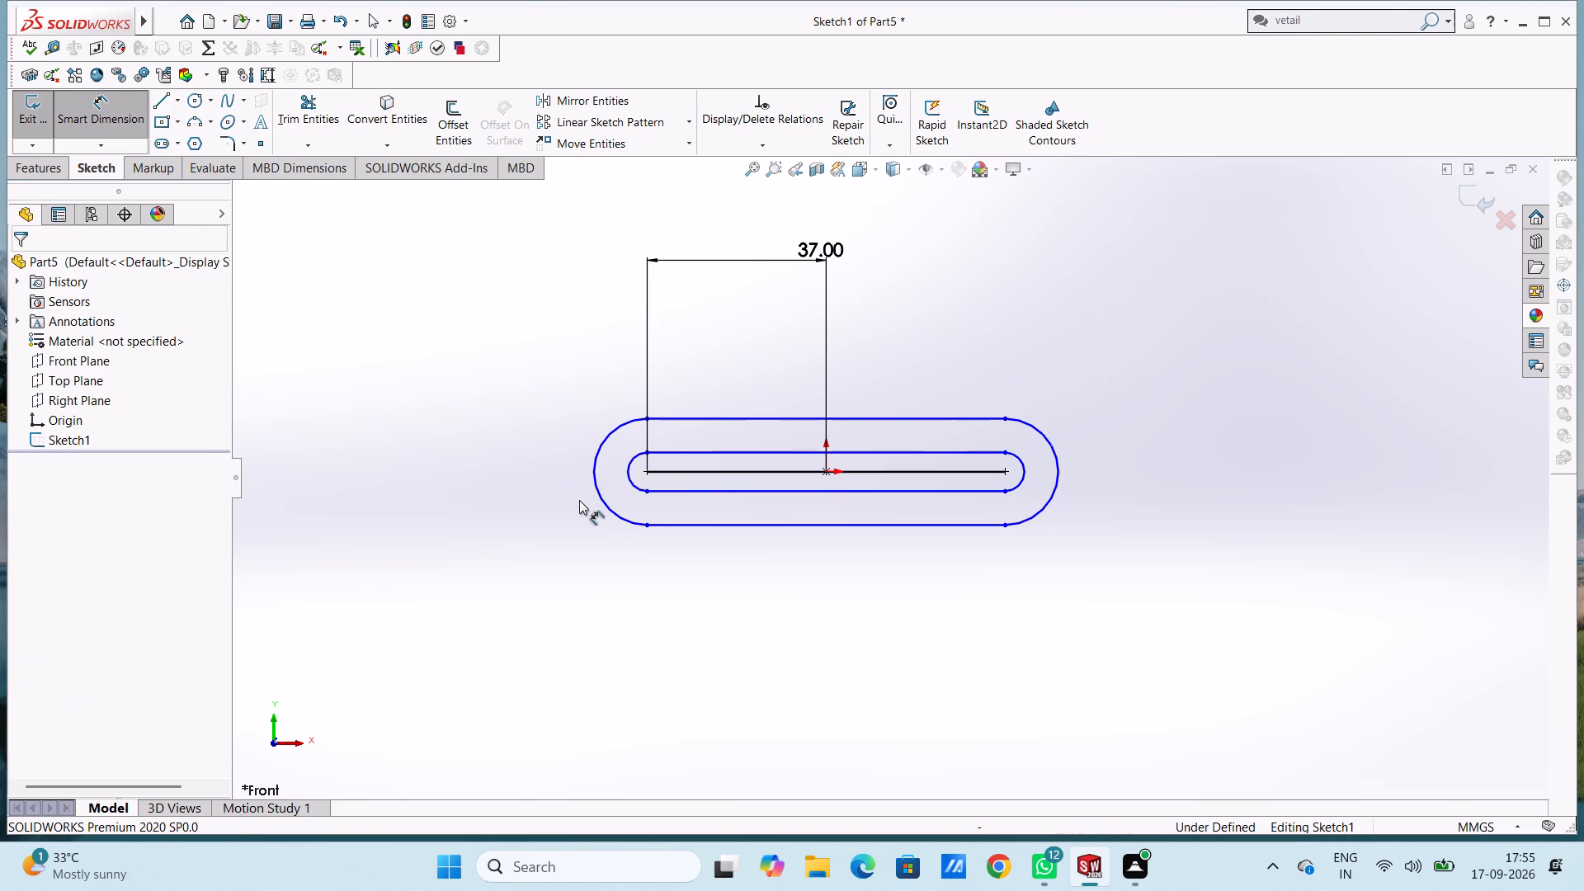
click(604, 499)
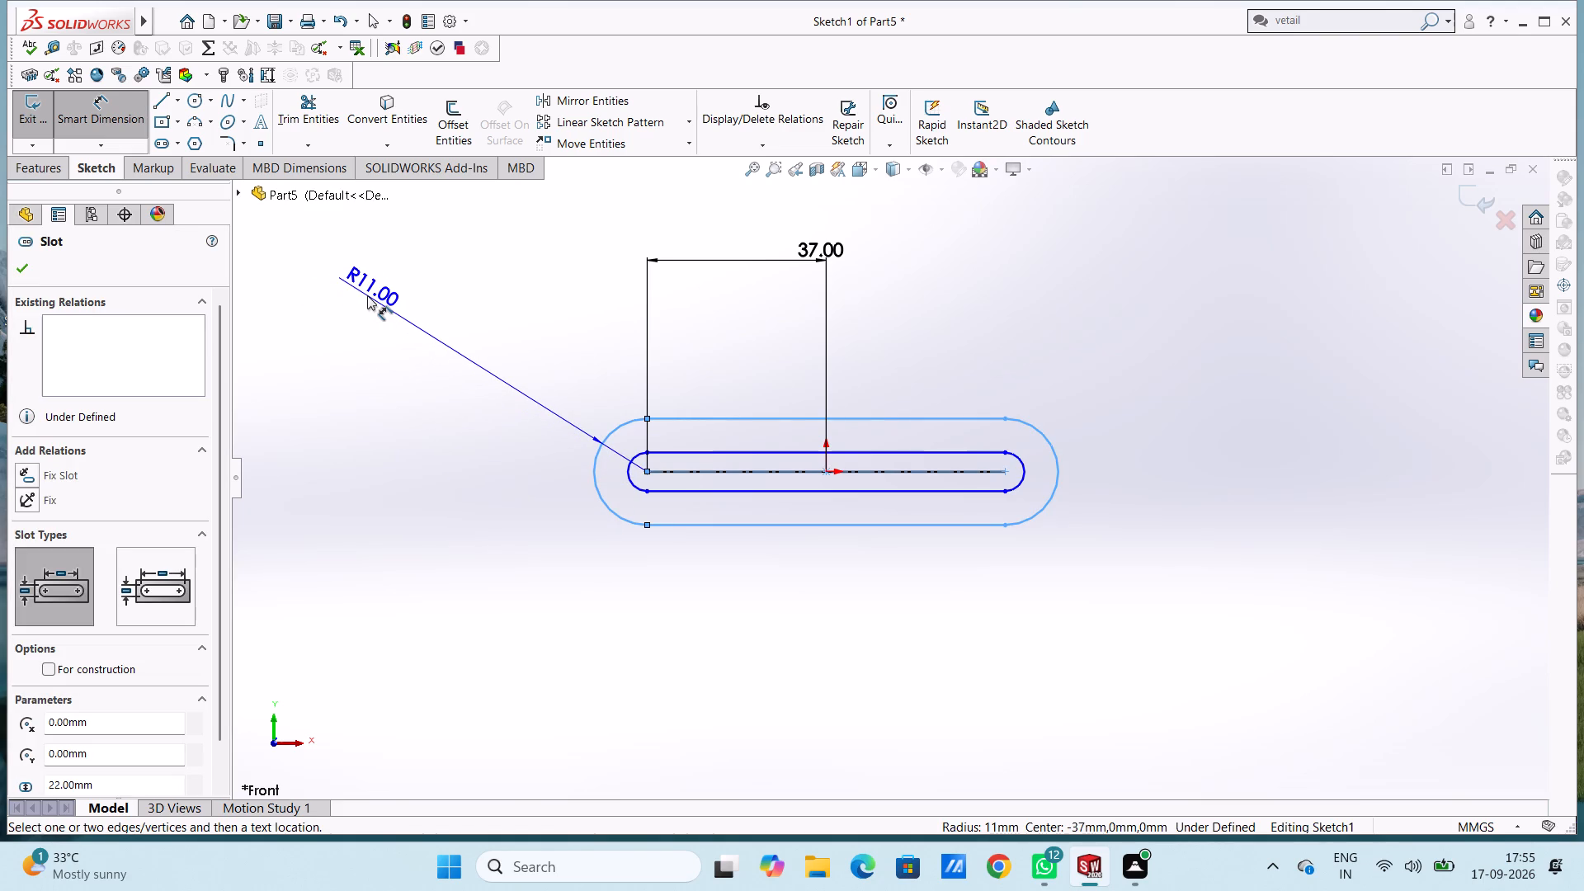
click(367, 295)
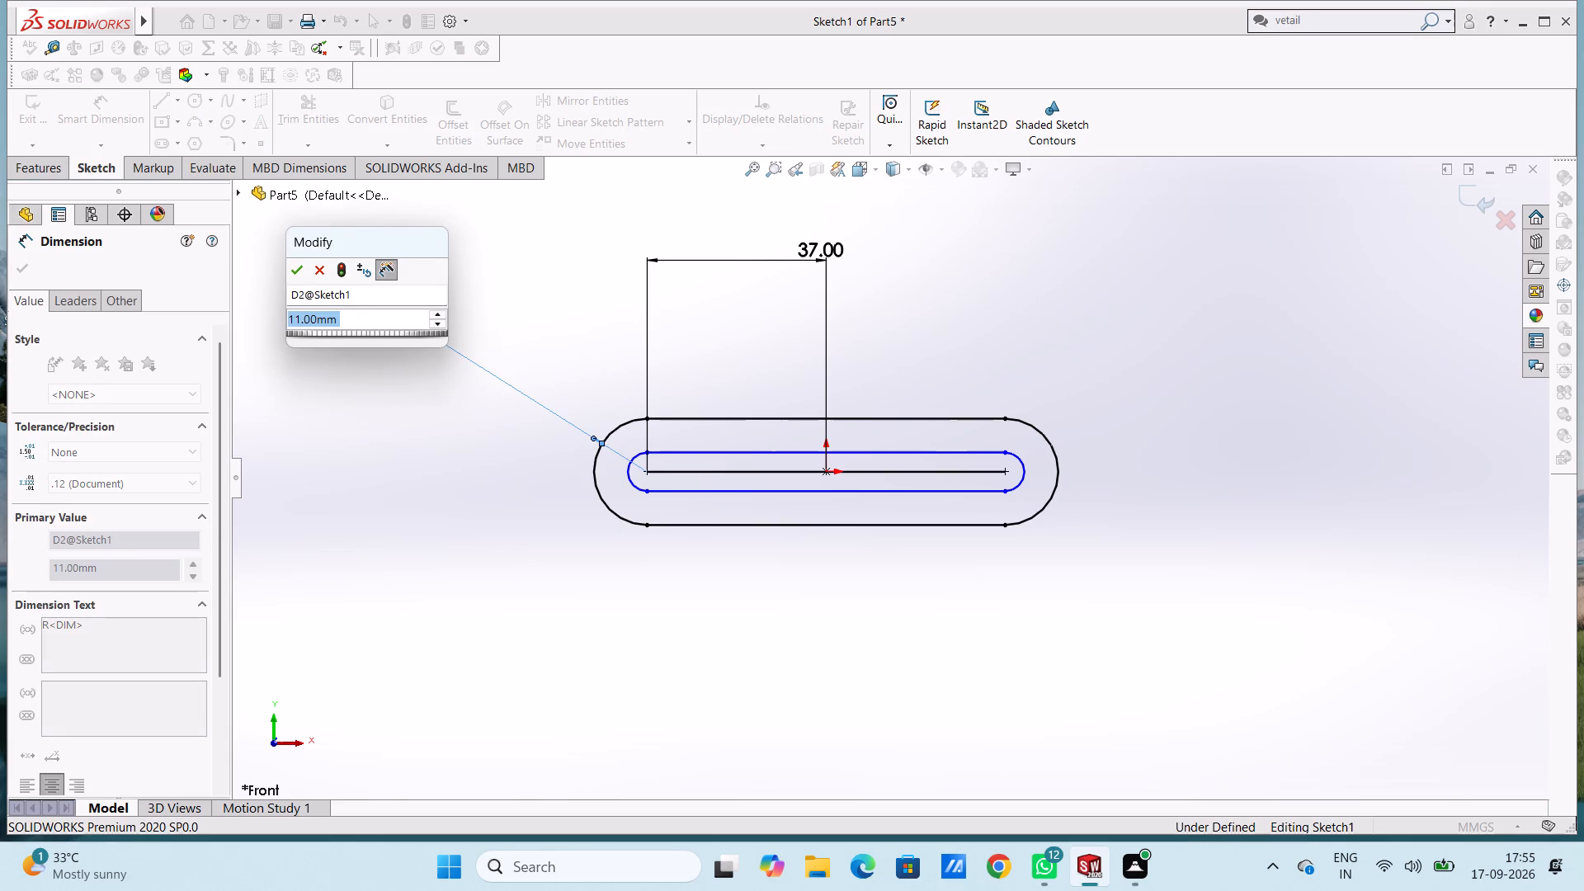
text(22)
key(Return)
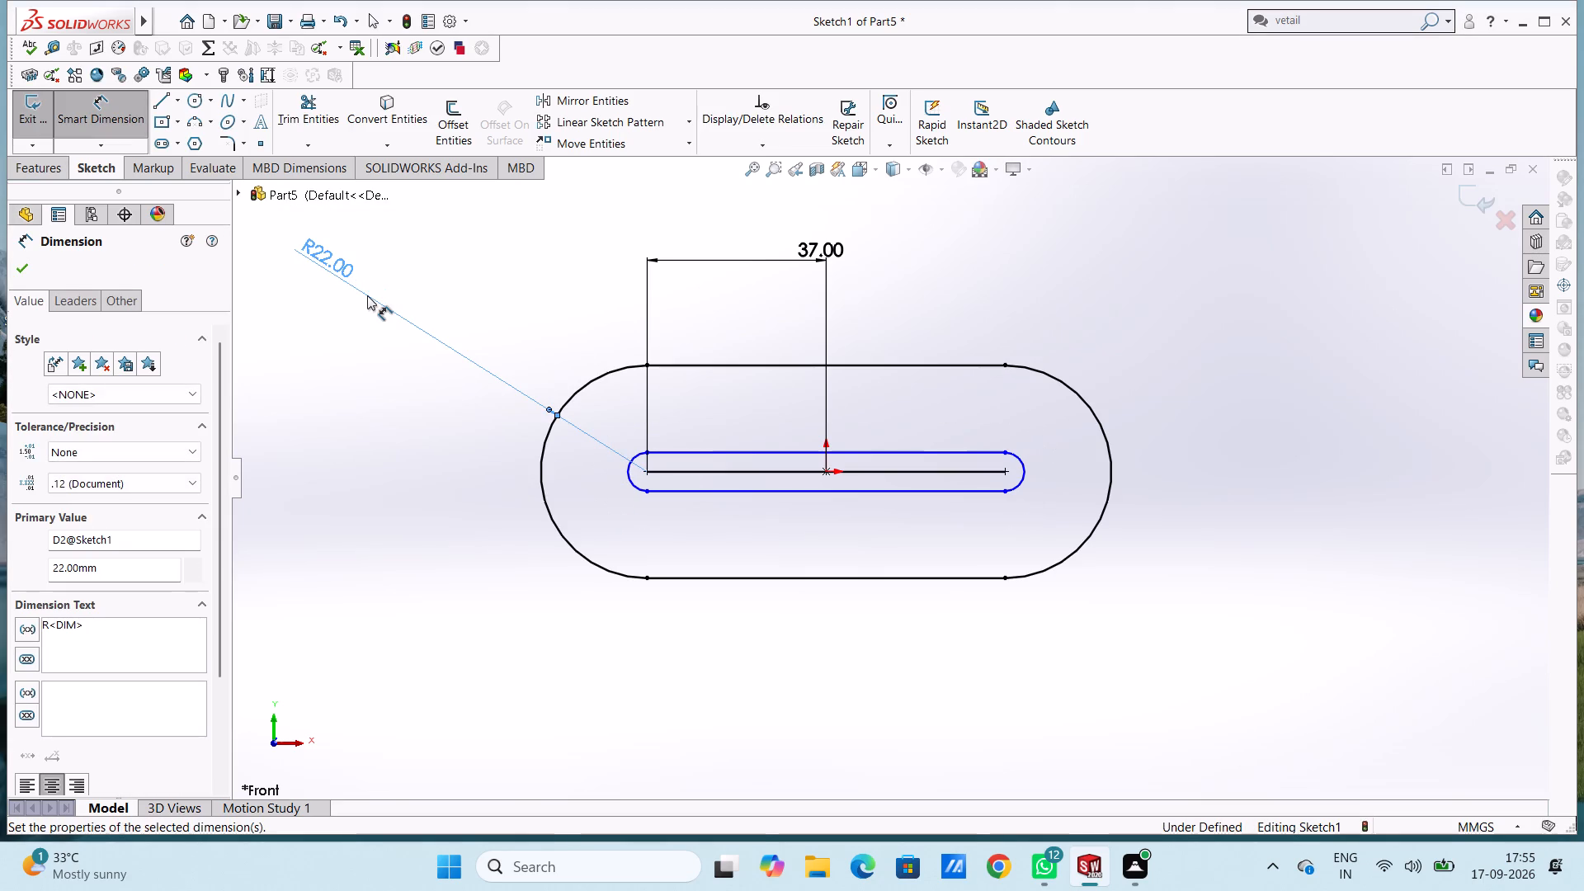
click(348, 423)
Dimension the inner slot's right end arc with a radius of 8 mm.
scroll(347, 423, up, 3)
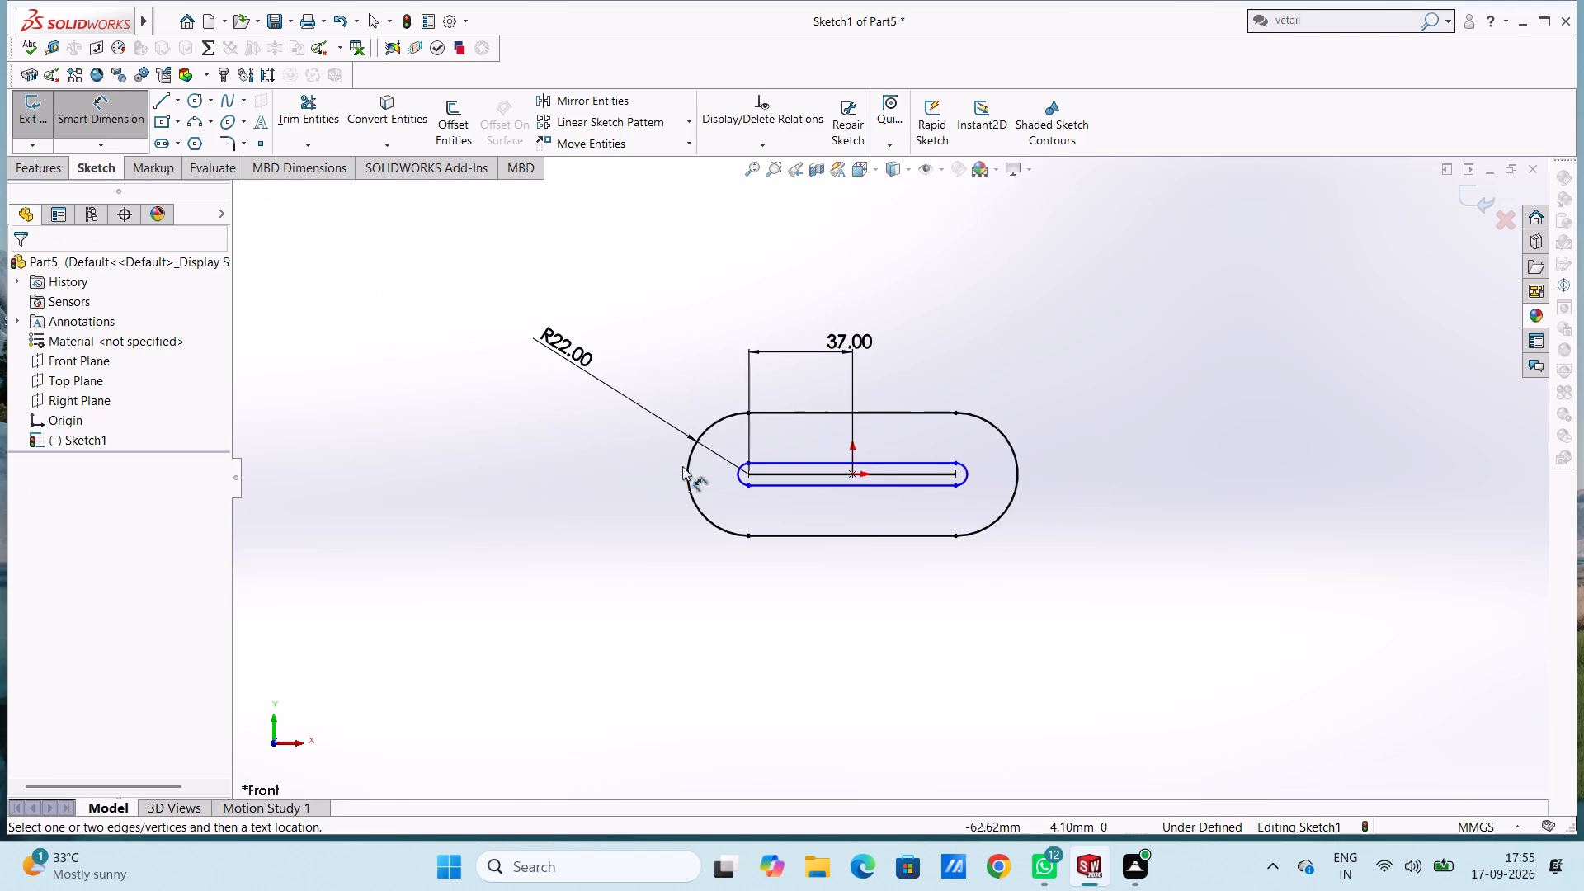
click(968, 479)
click(1264, 305)
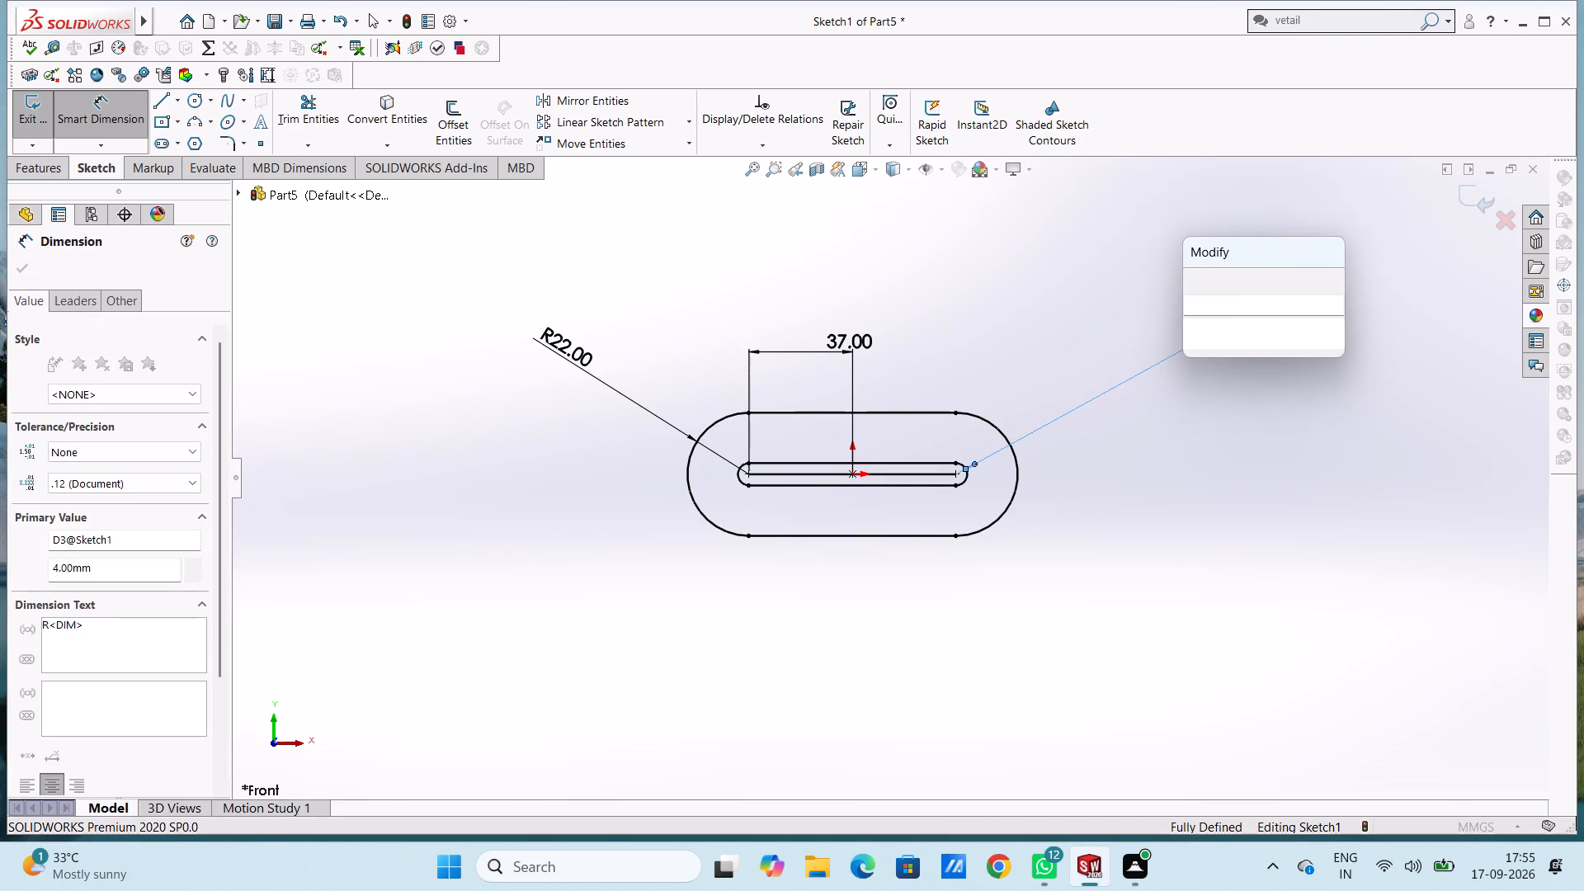
key(8)
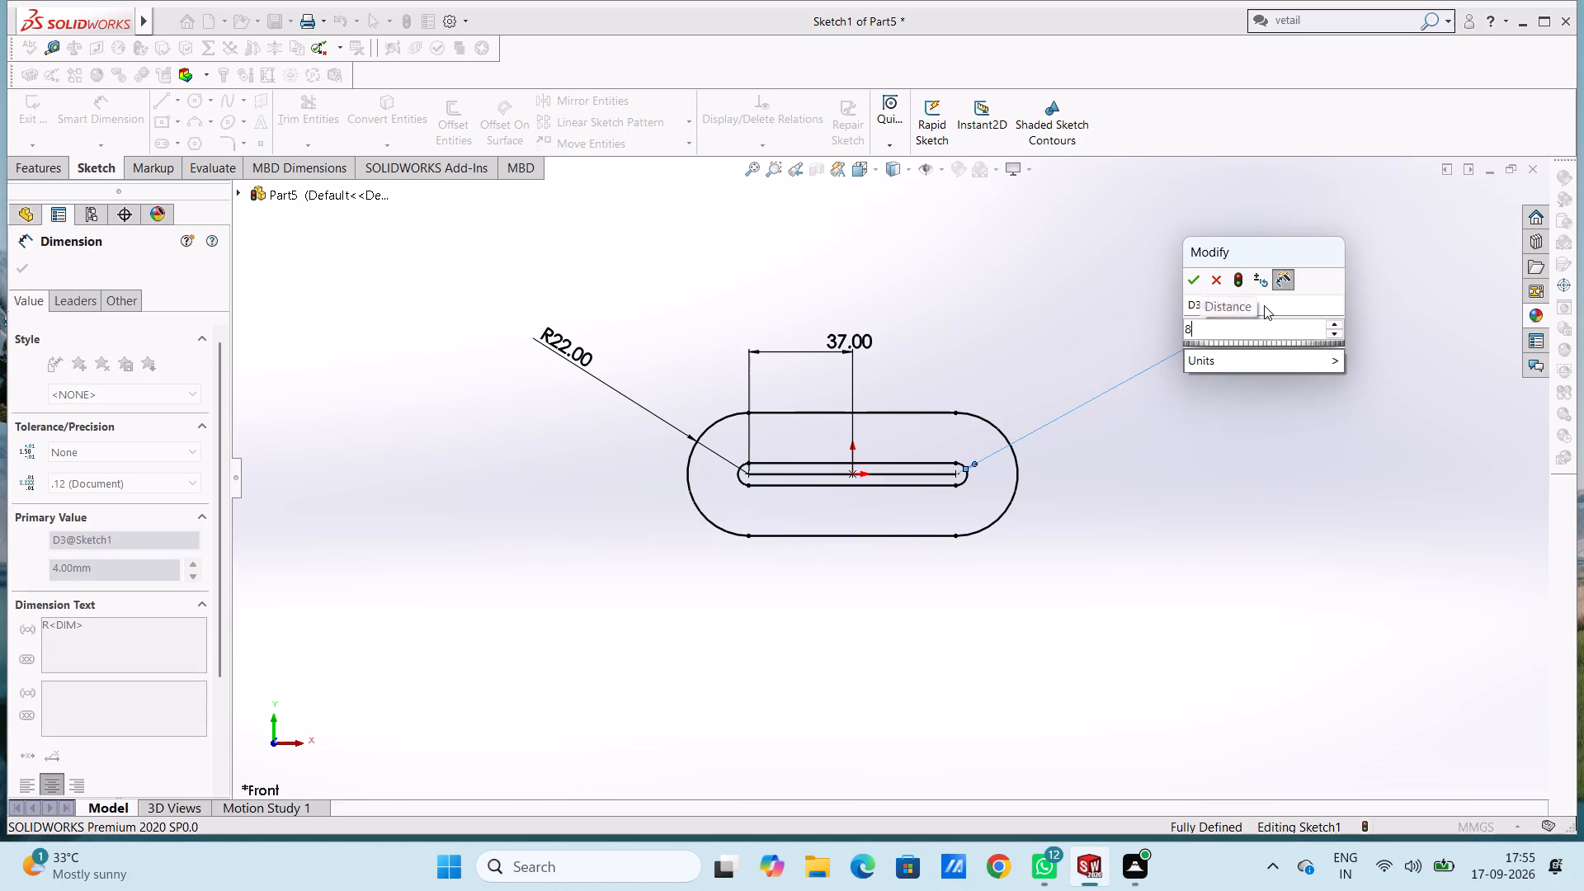
key(Return)
click(1110, 522)
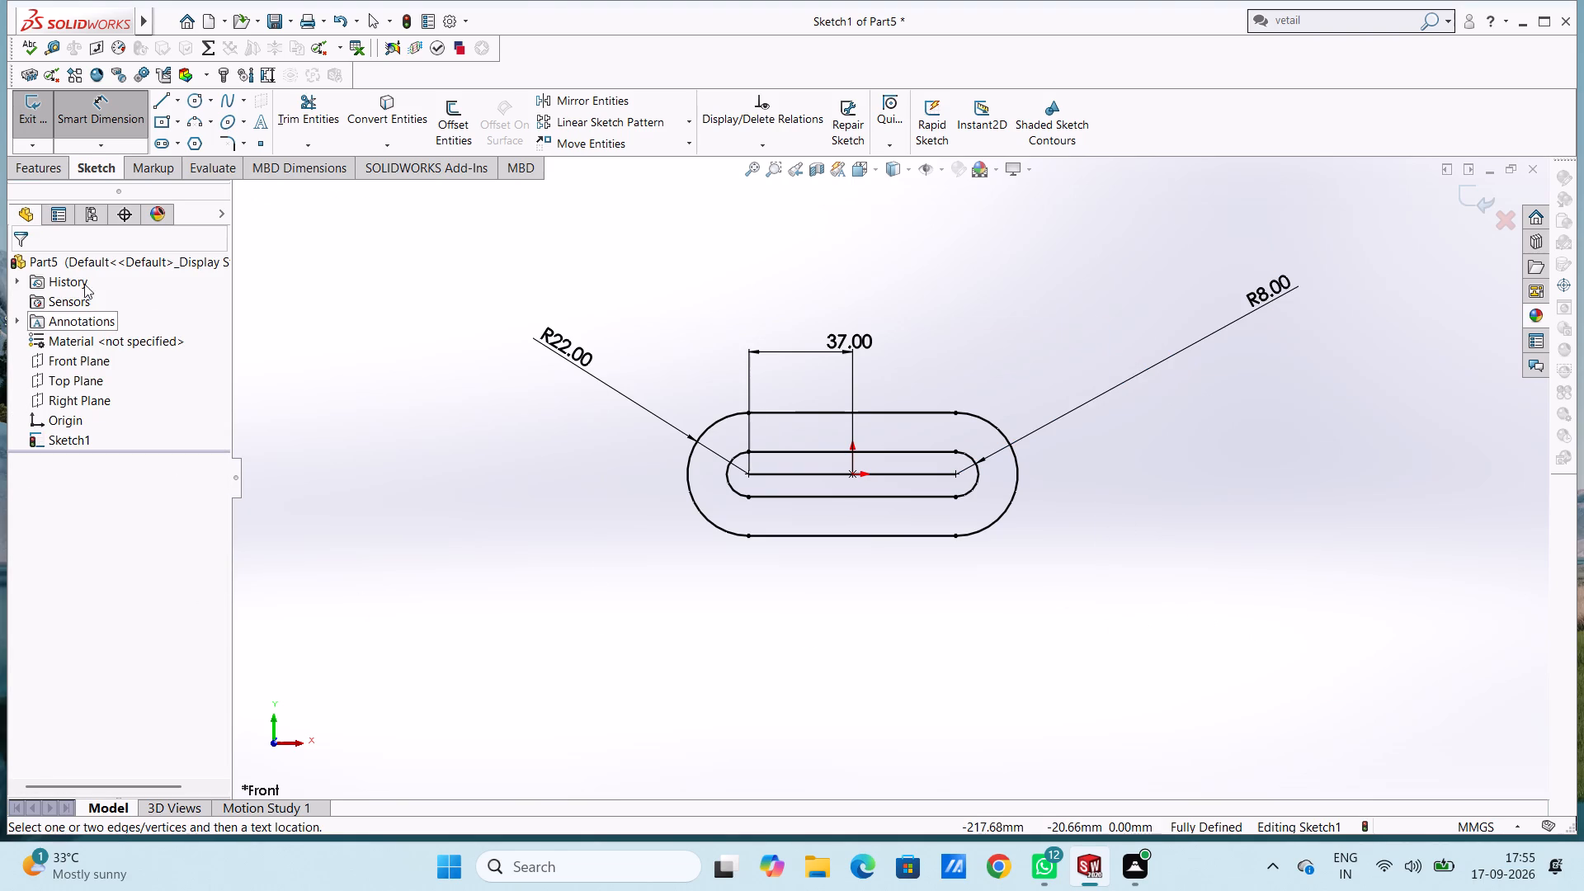
click(120, 109)
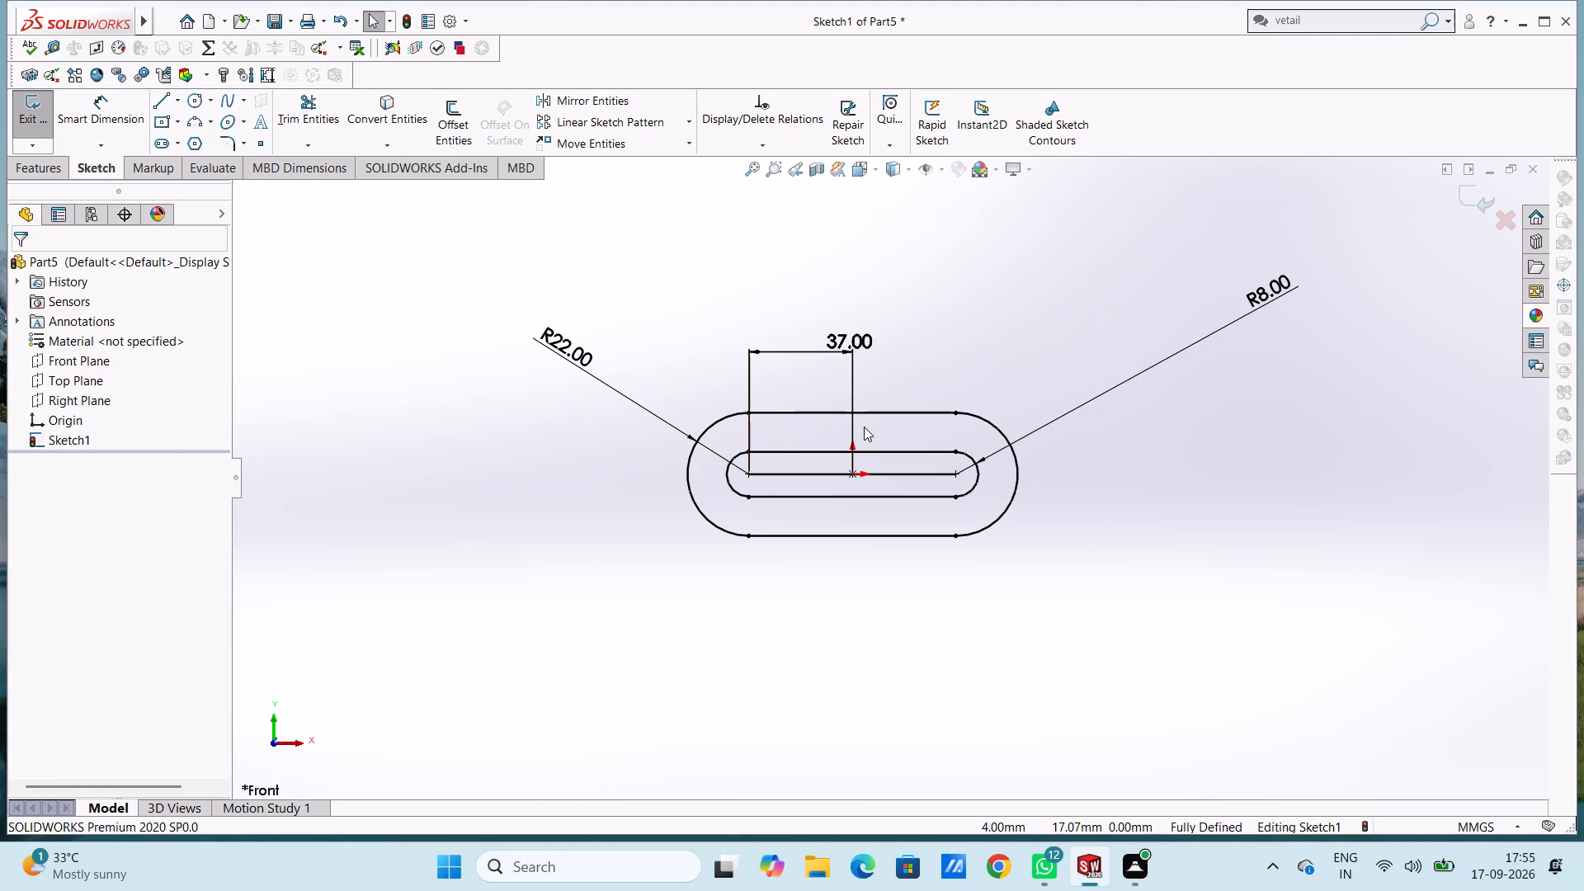
Trim away the original line running between the slots' two end centres.
click(319, 104)
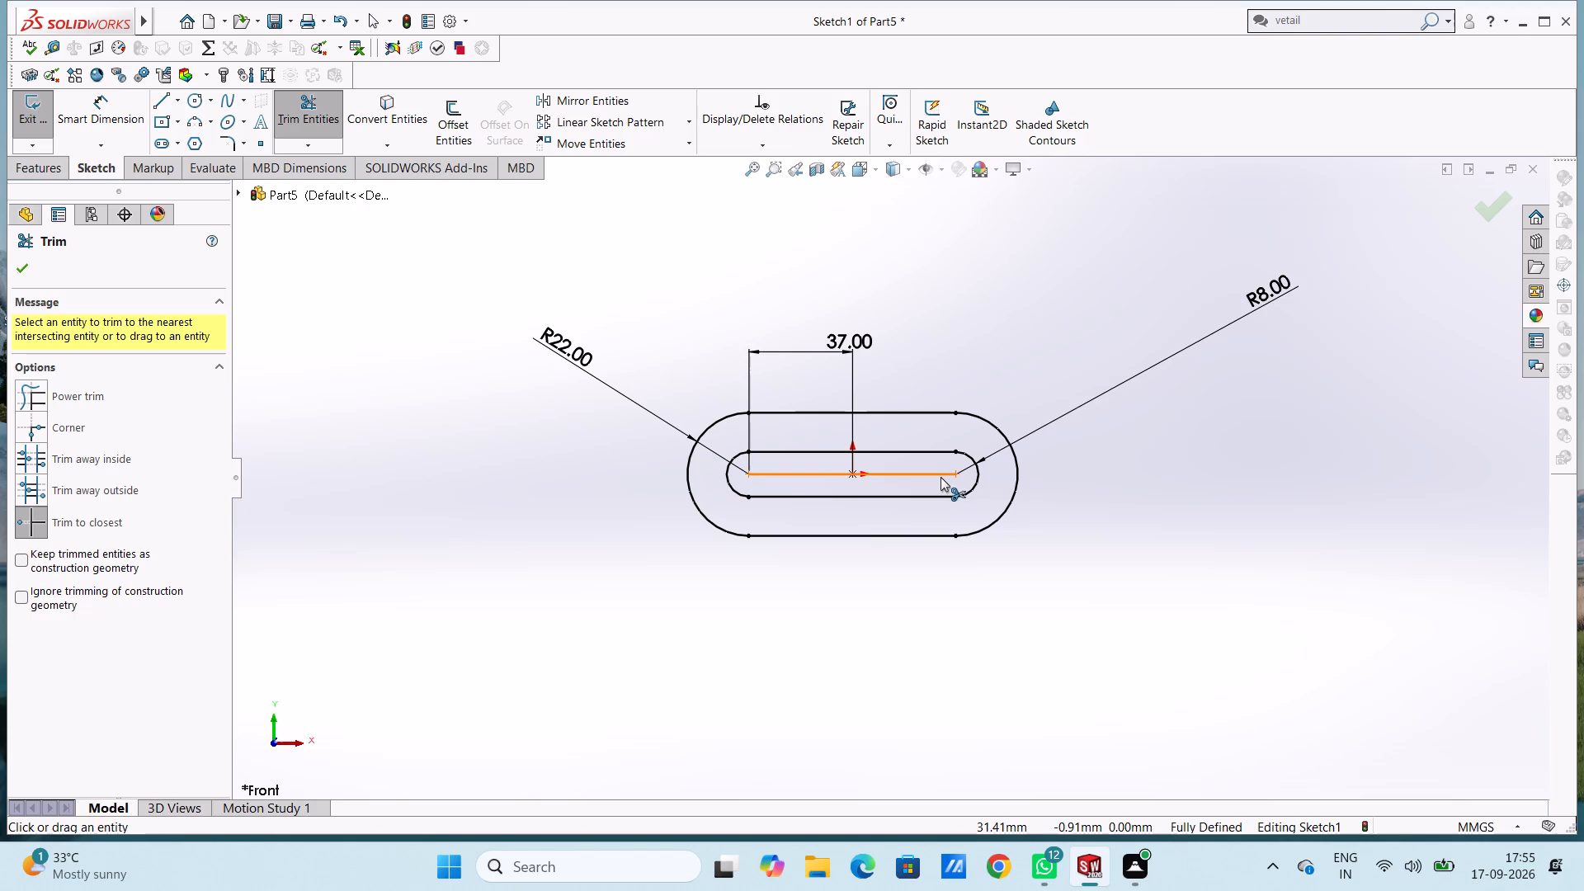
click(912, 474)
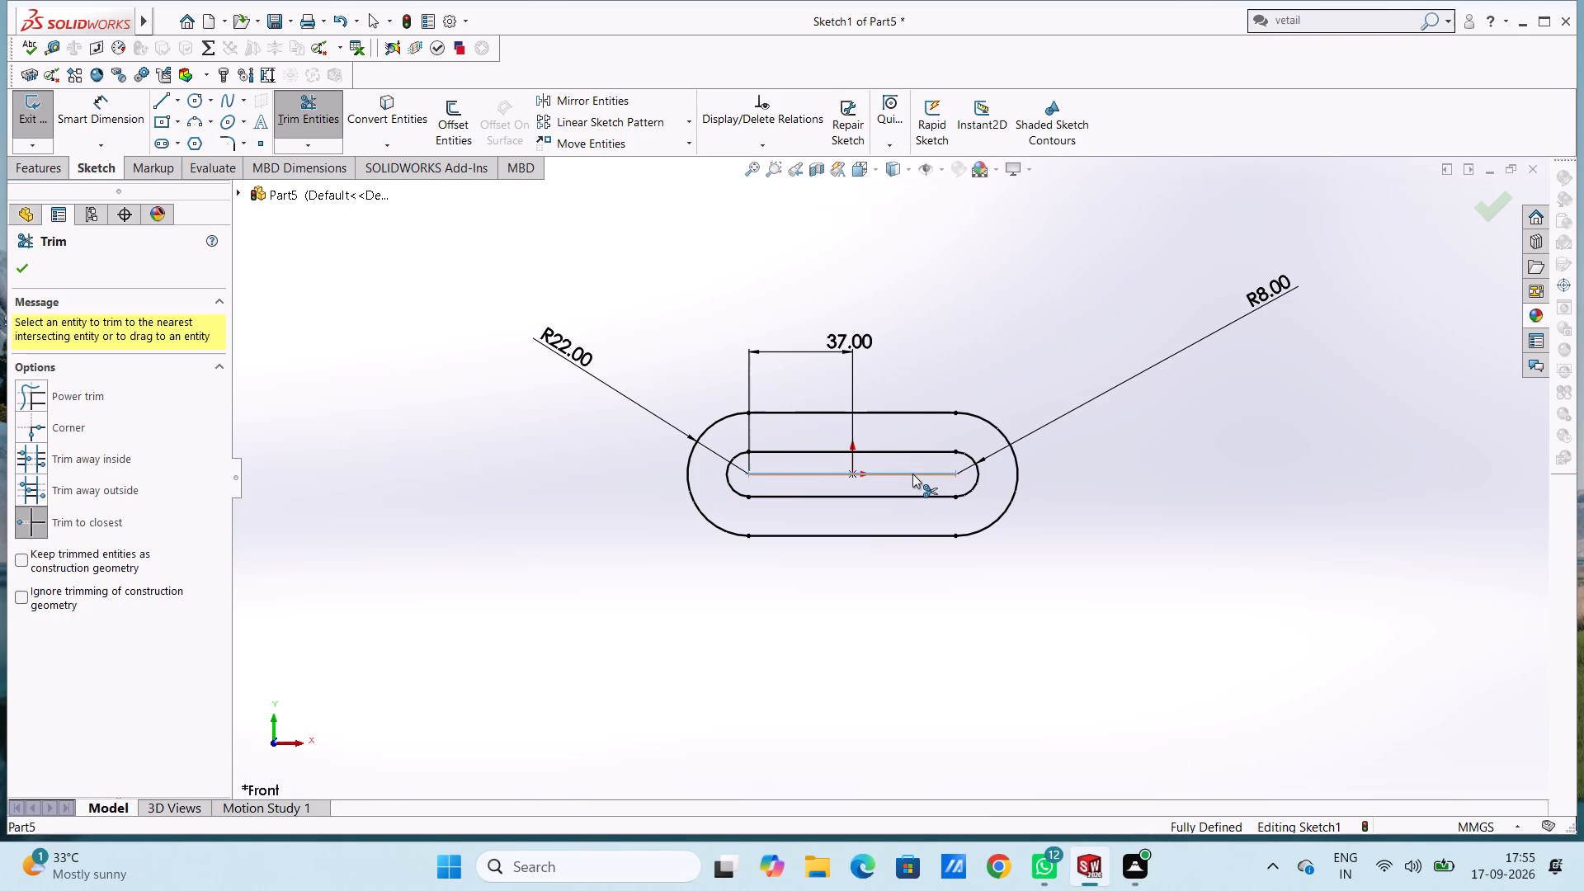
click(960, 309)
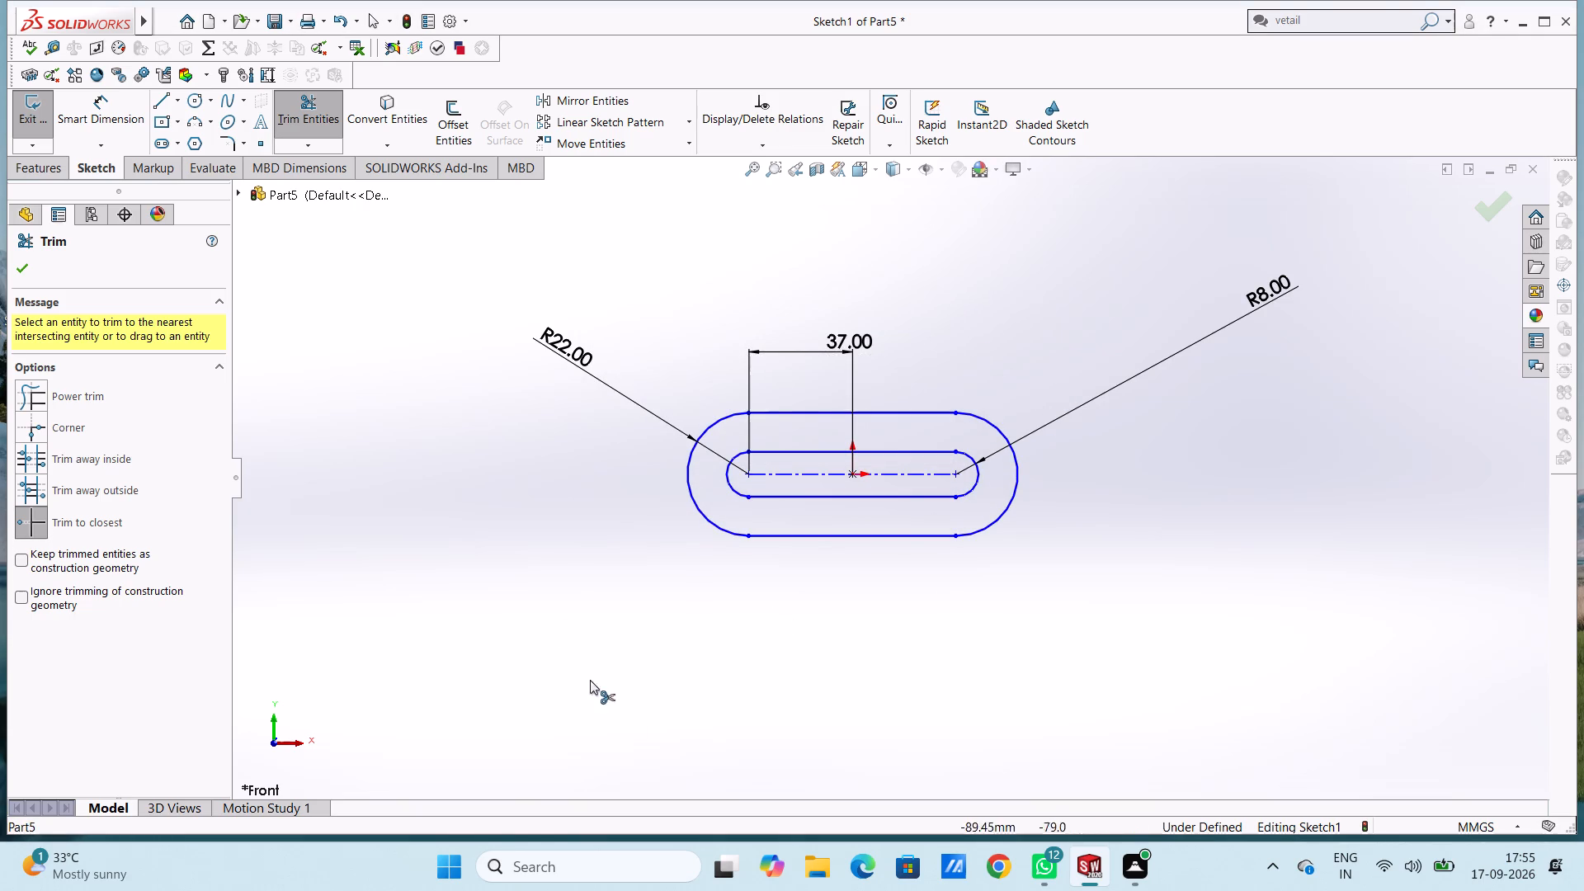
Dimension the horizontal distance from the origin to the outer slot's left arc centre as 37 mm, below the slots.
click(103, 131)
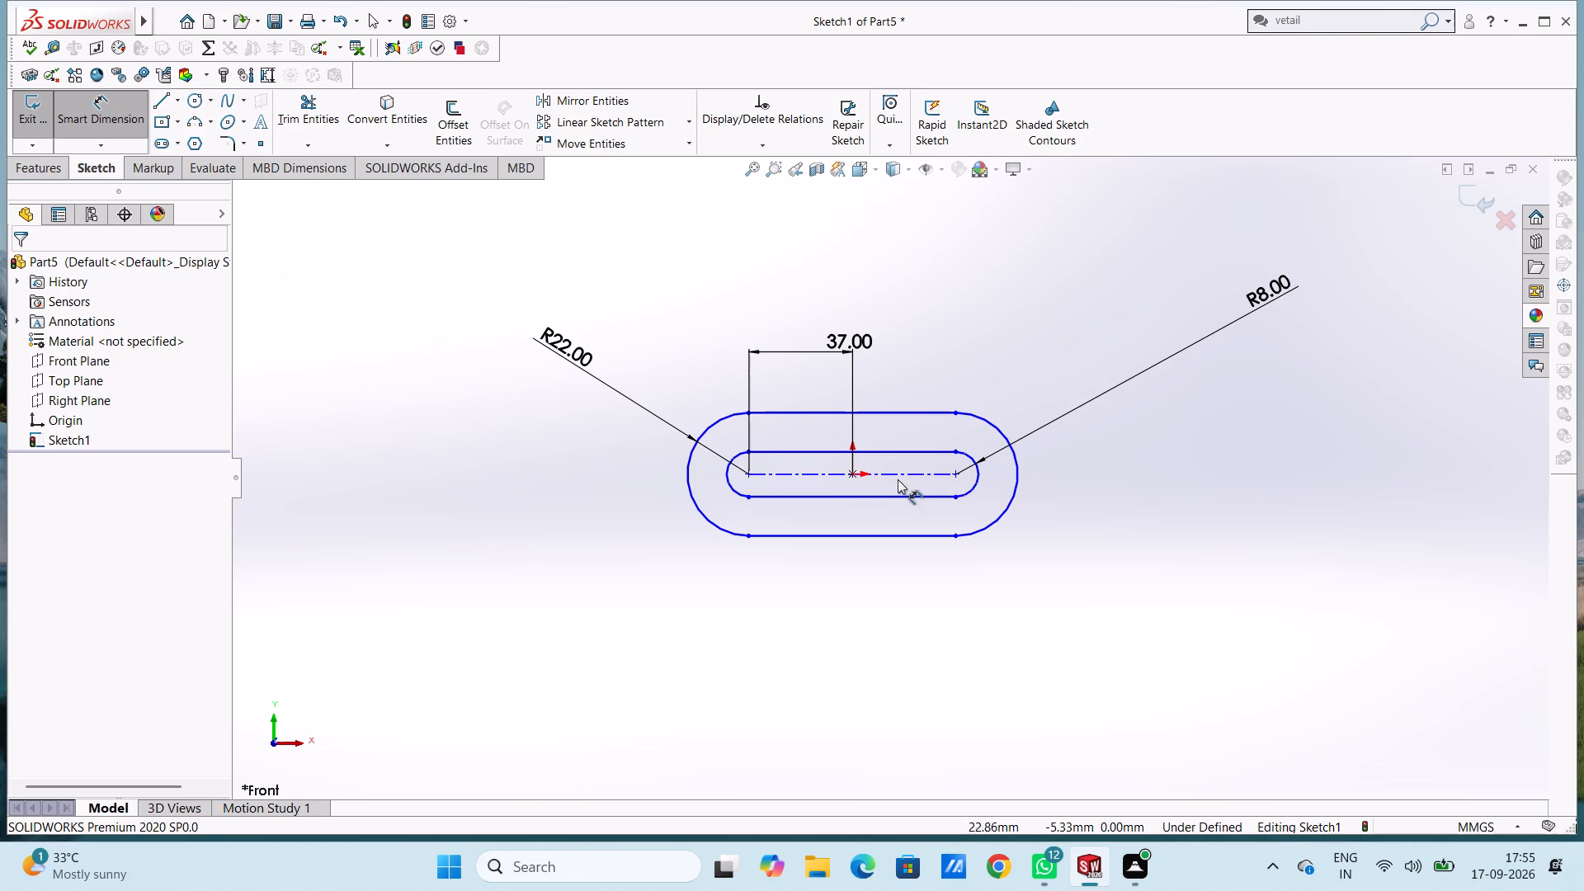
click(857, 473)
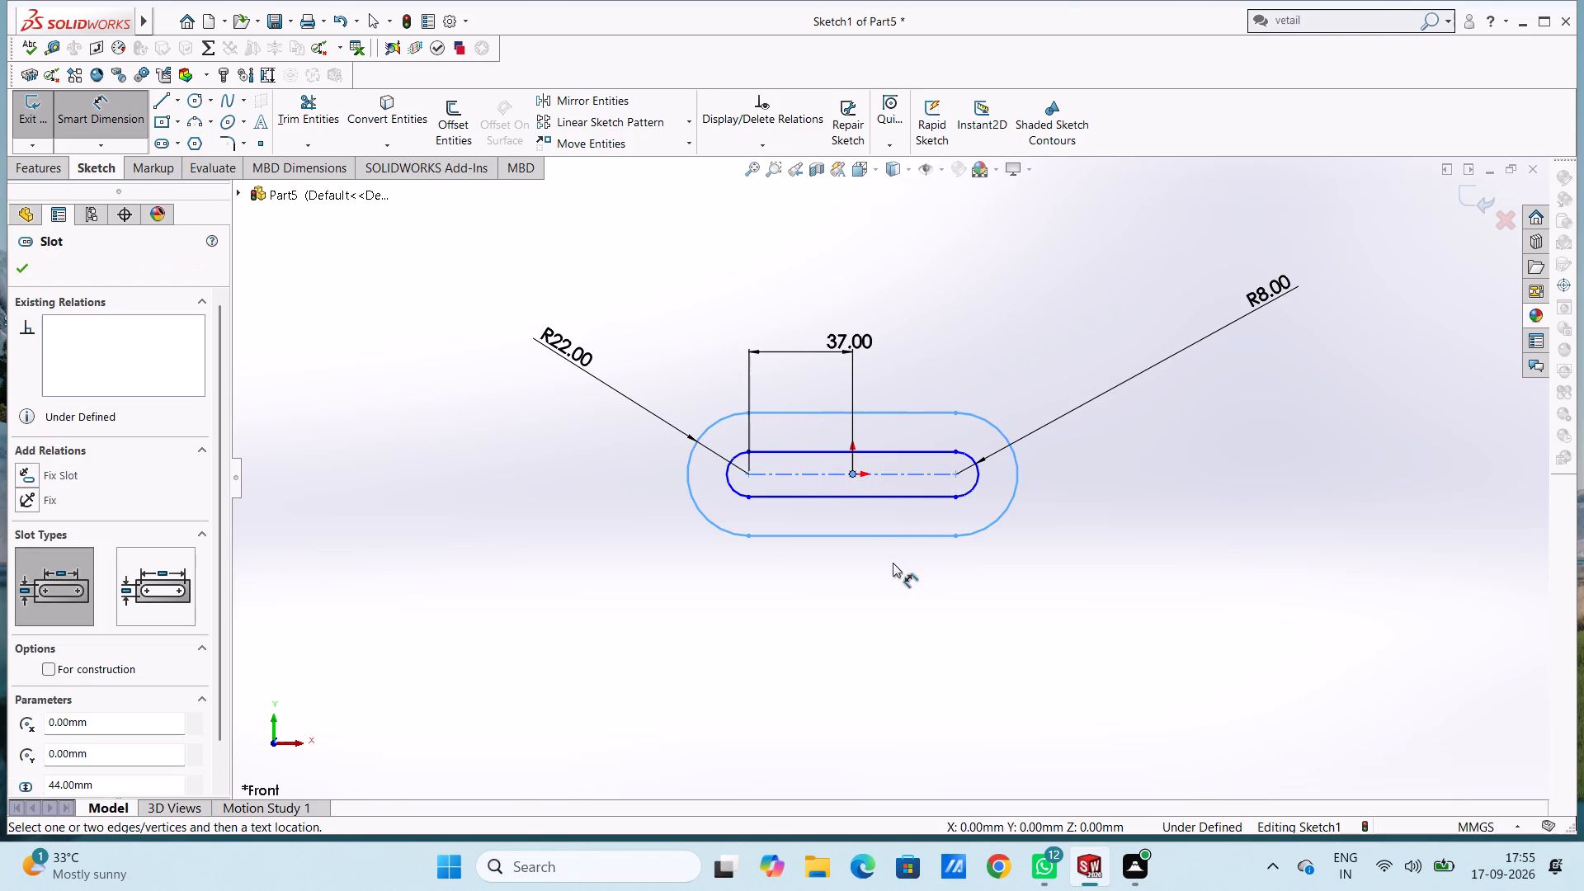
scroll(893, 563, up, 2)
scroll(893, 563, down, 5)
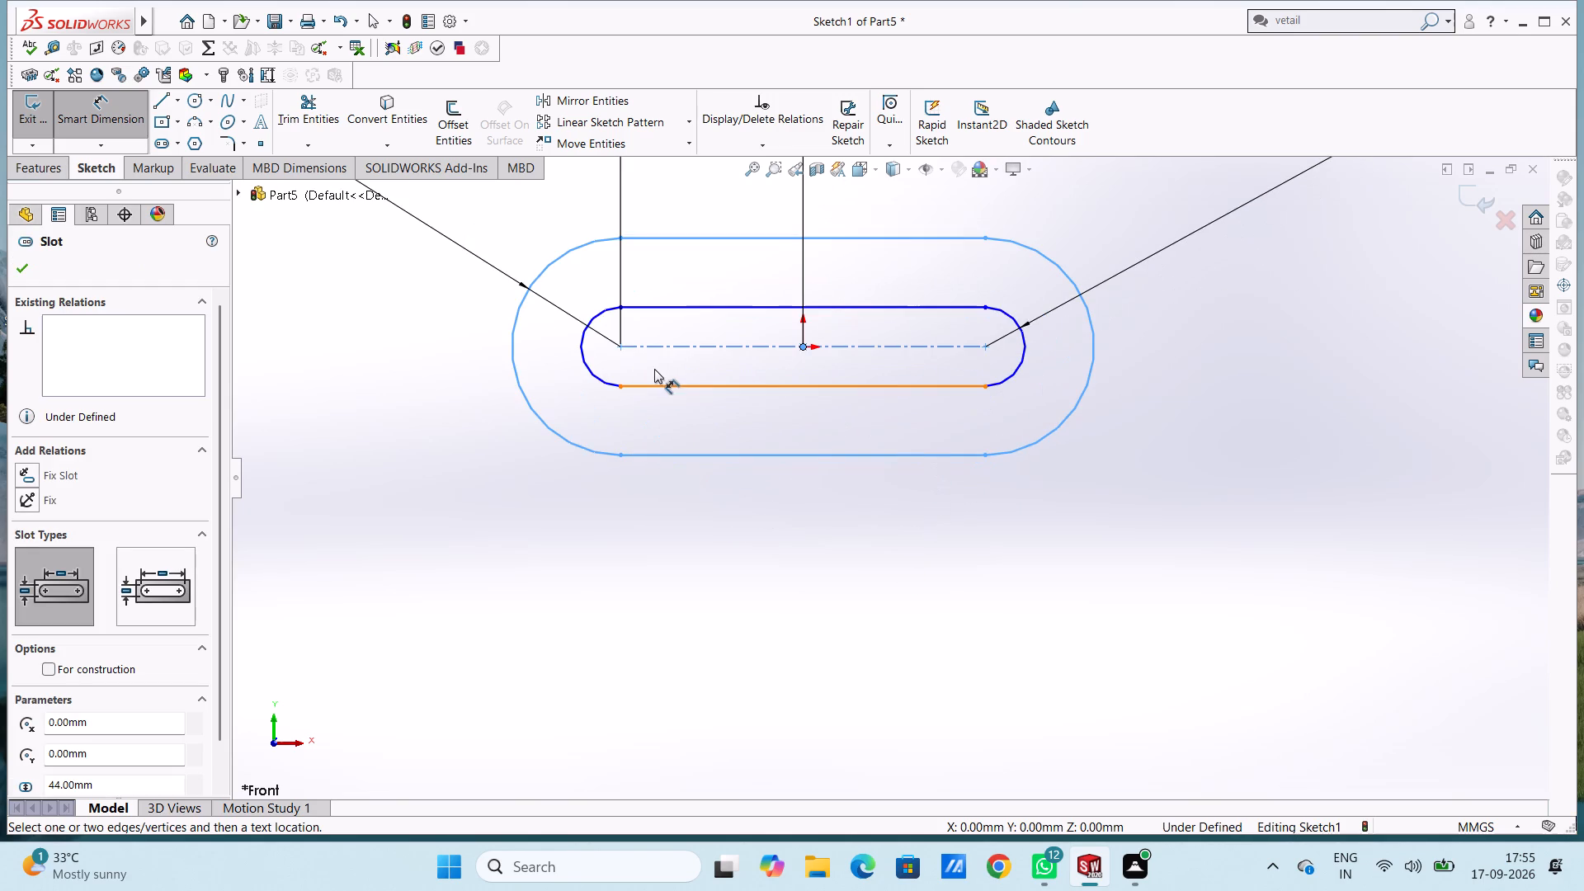
click(621, 347)
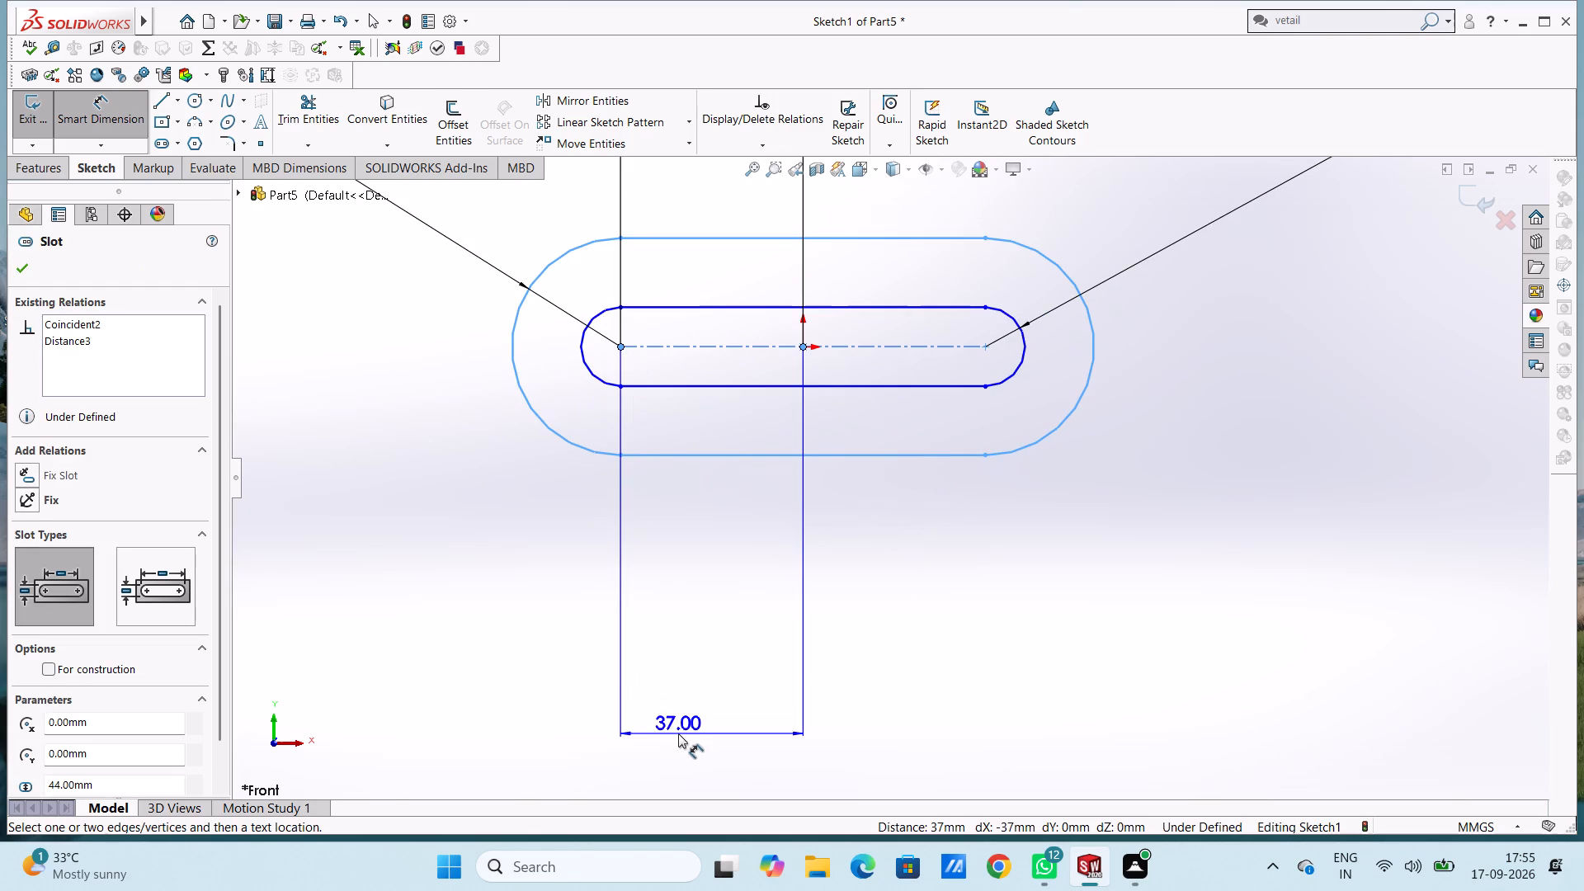
scroll(678, 733, up, 4)
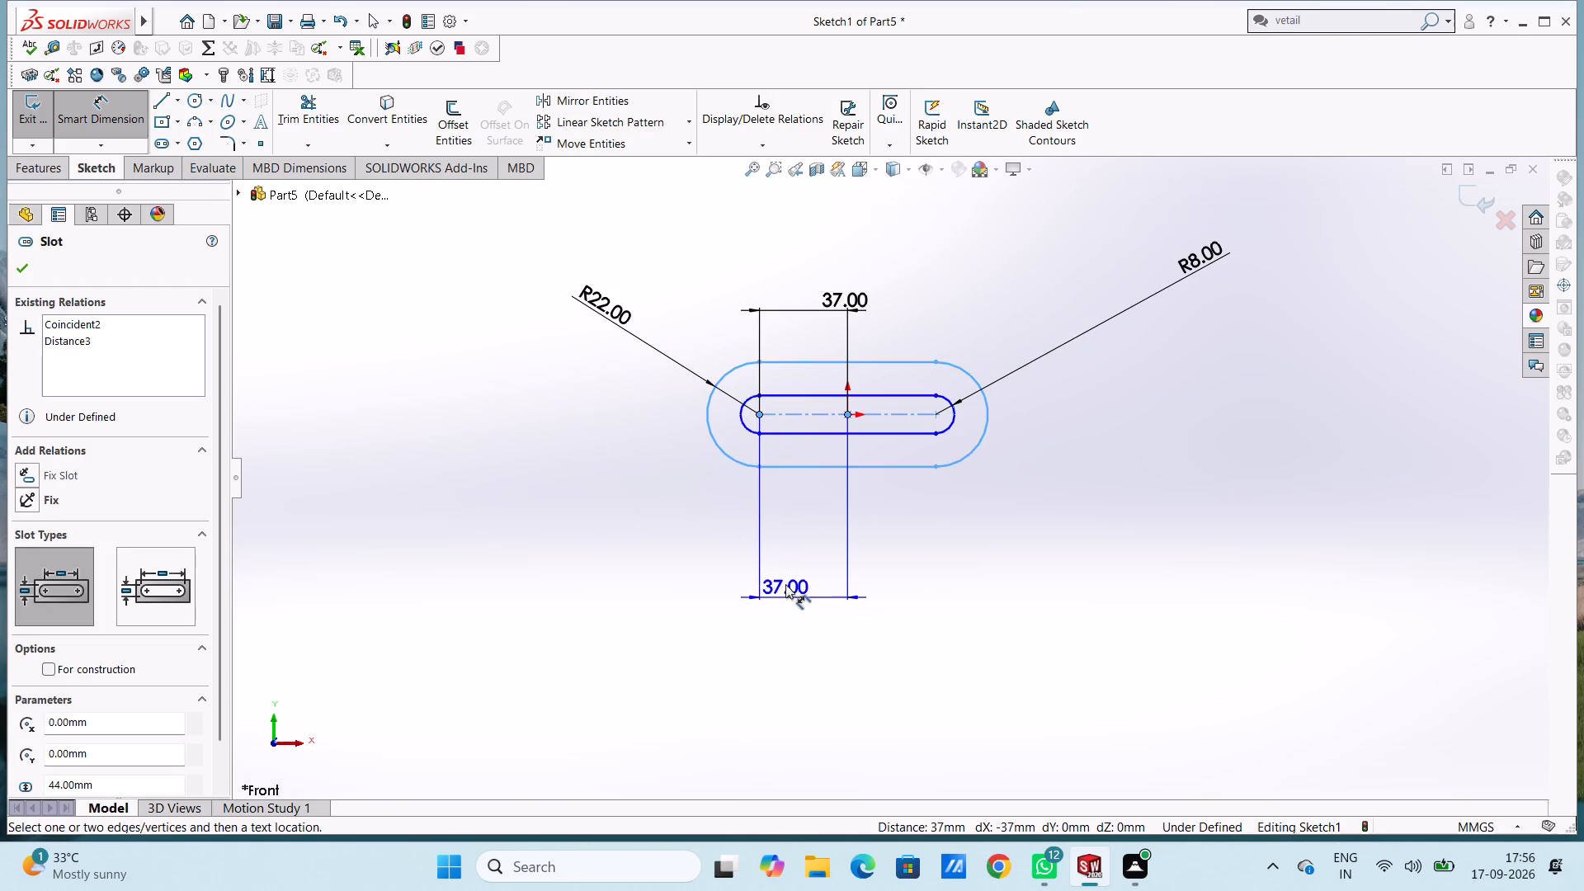
click(790, 501)
click(716, 478)
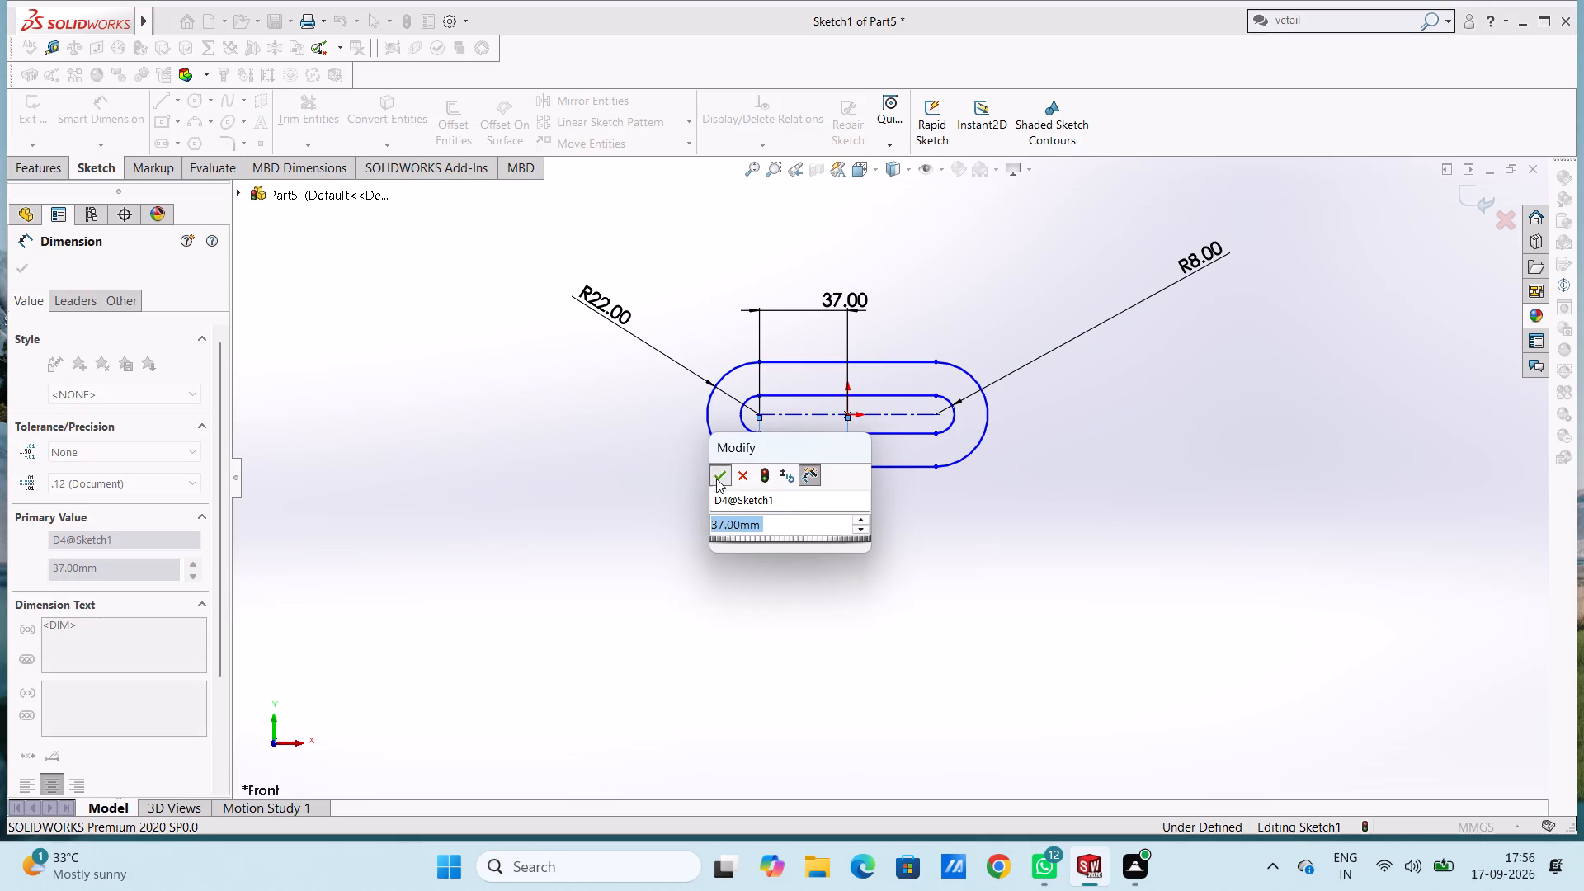
click(685, 494)
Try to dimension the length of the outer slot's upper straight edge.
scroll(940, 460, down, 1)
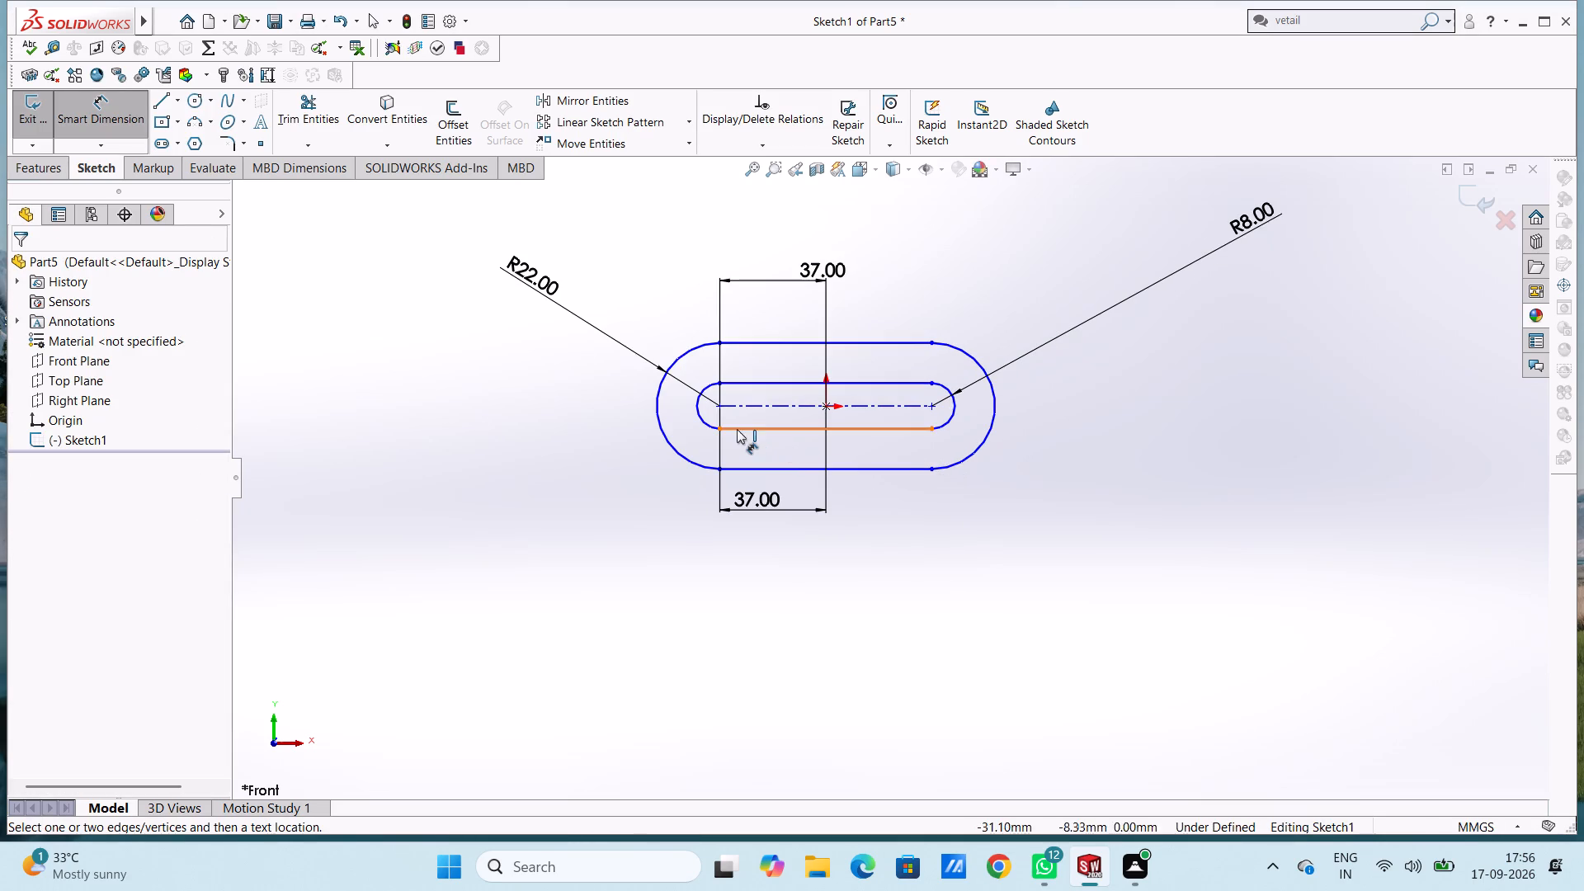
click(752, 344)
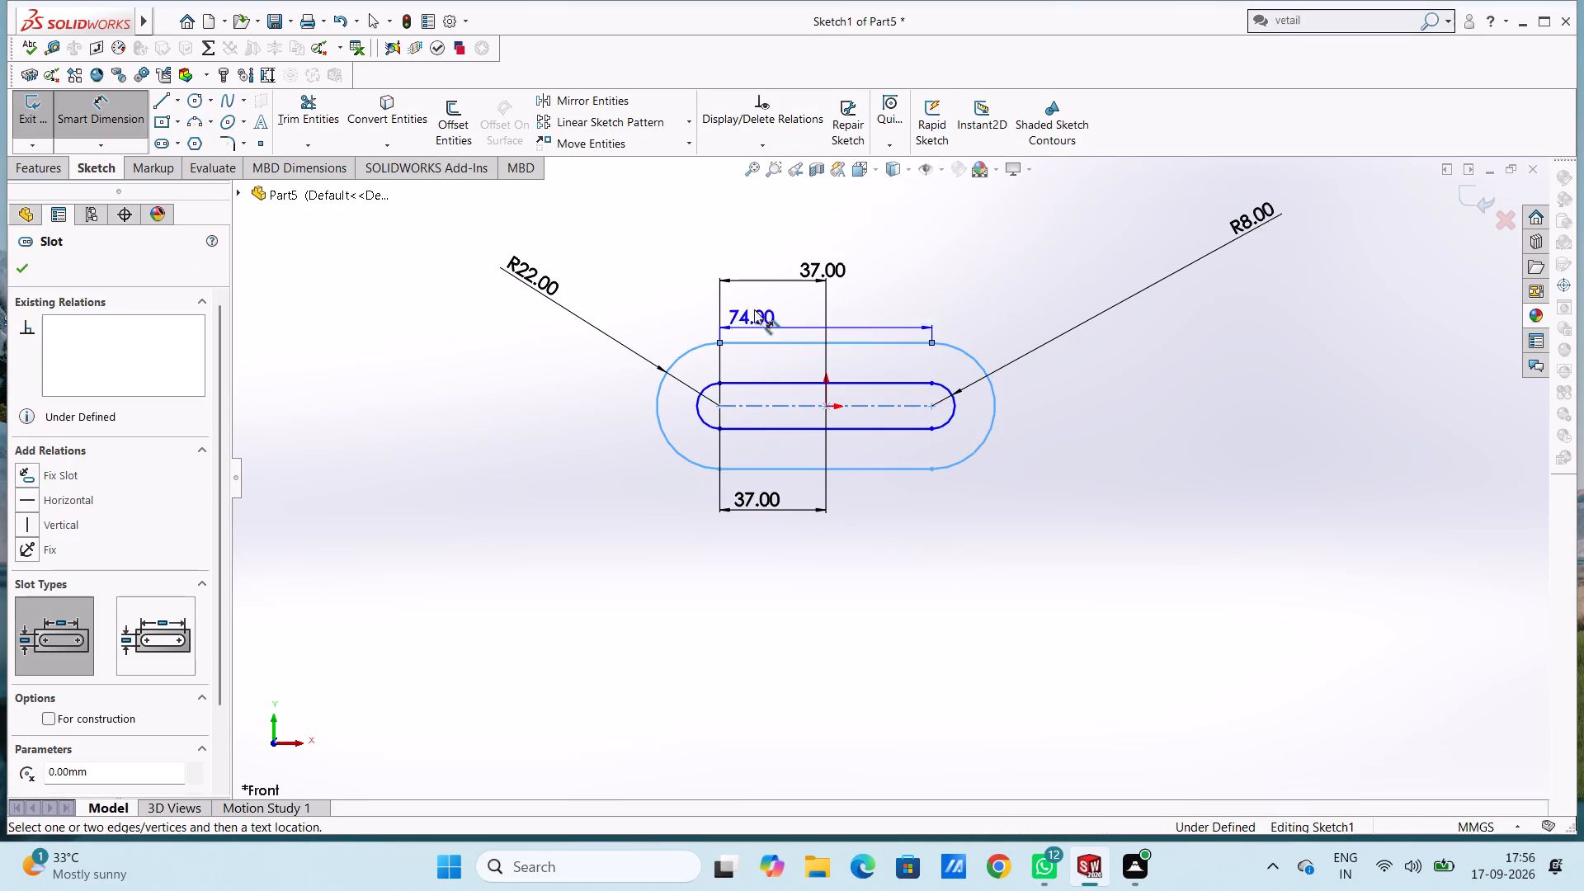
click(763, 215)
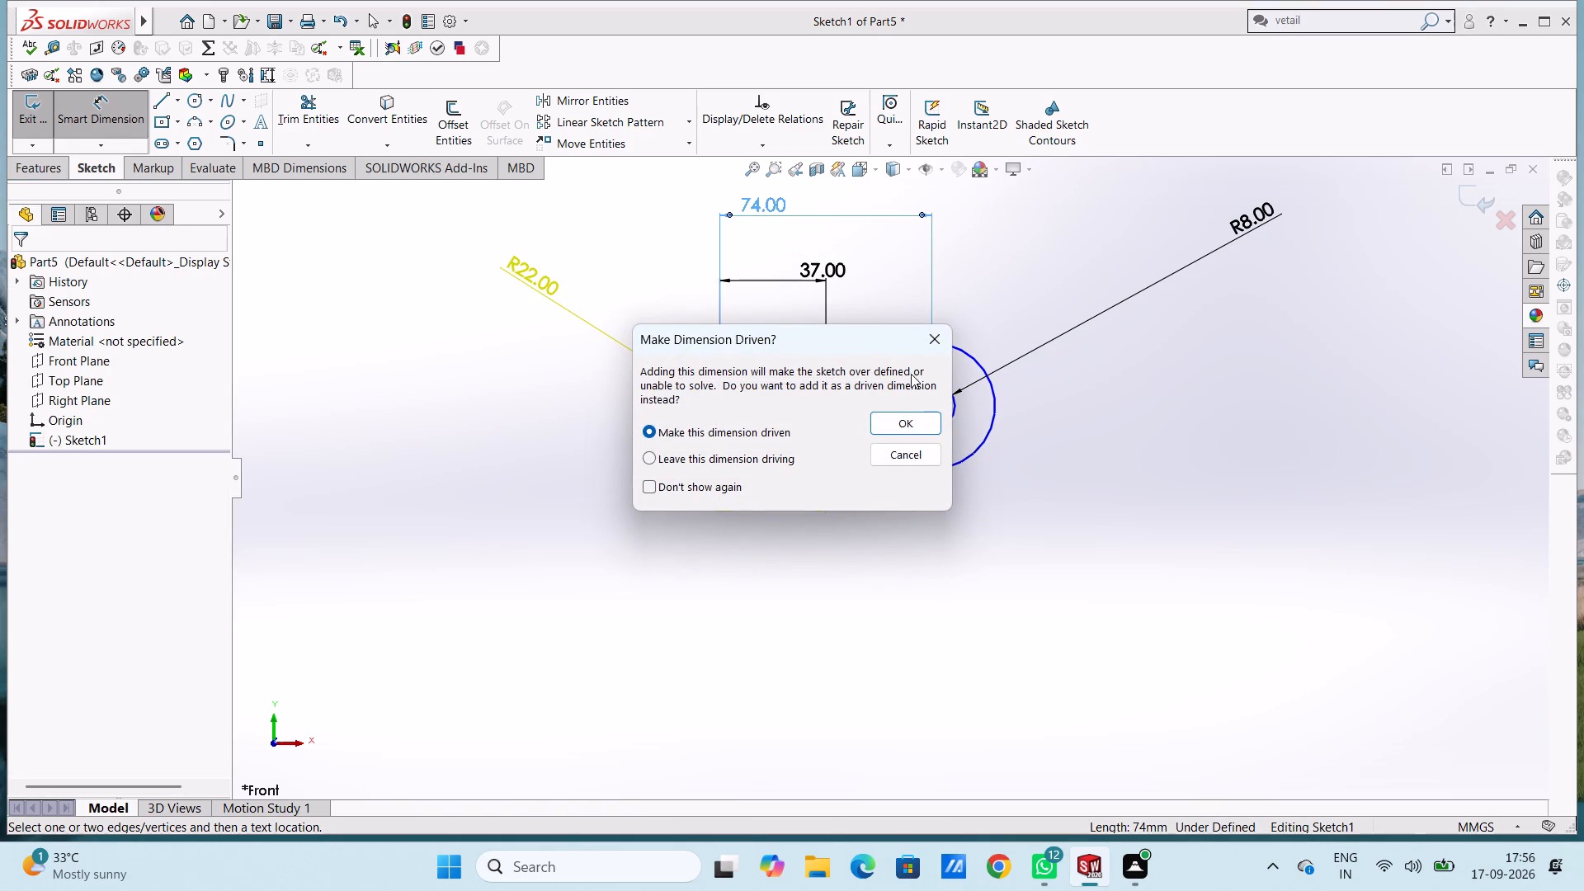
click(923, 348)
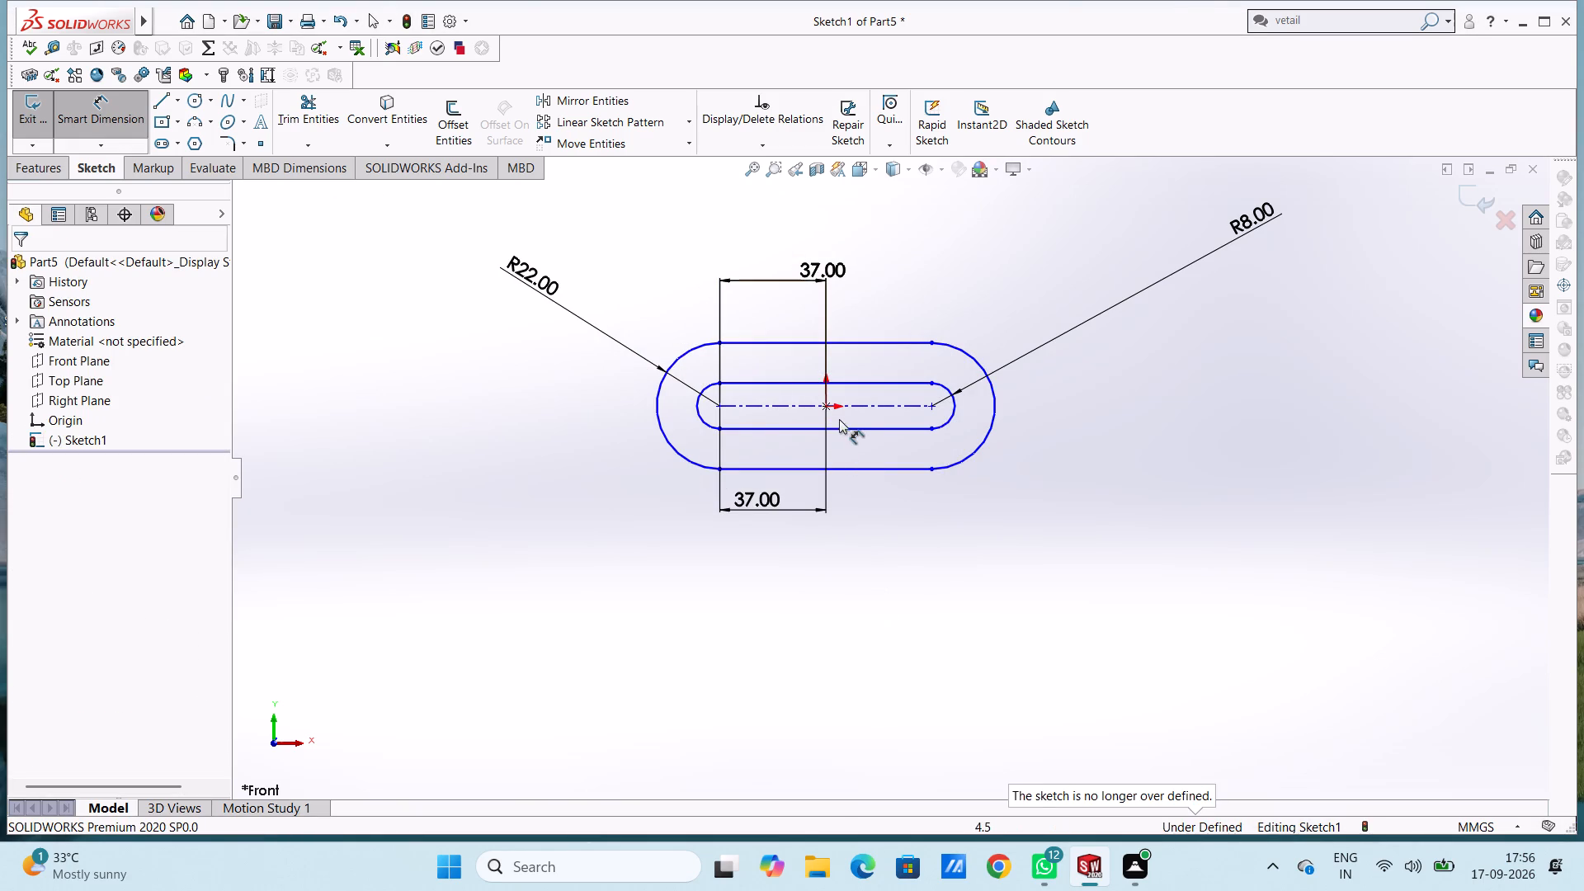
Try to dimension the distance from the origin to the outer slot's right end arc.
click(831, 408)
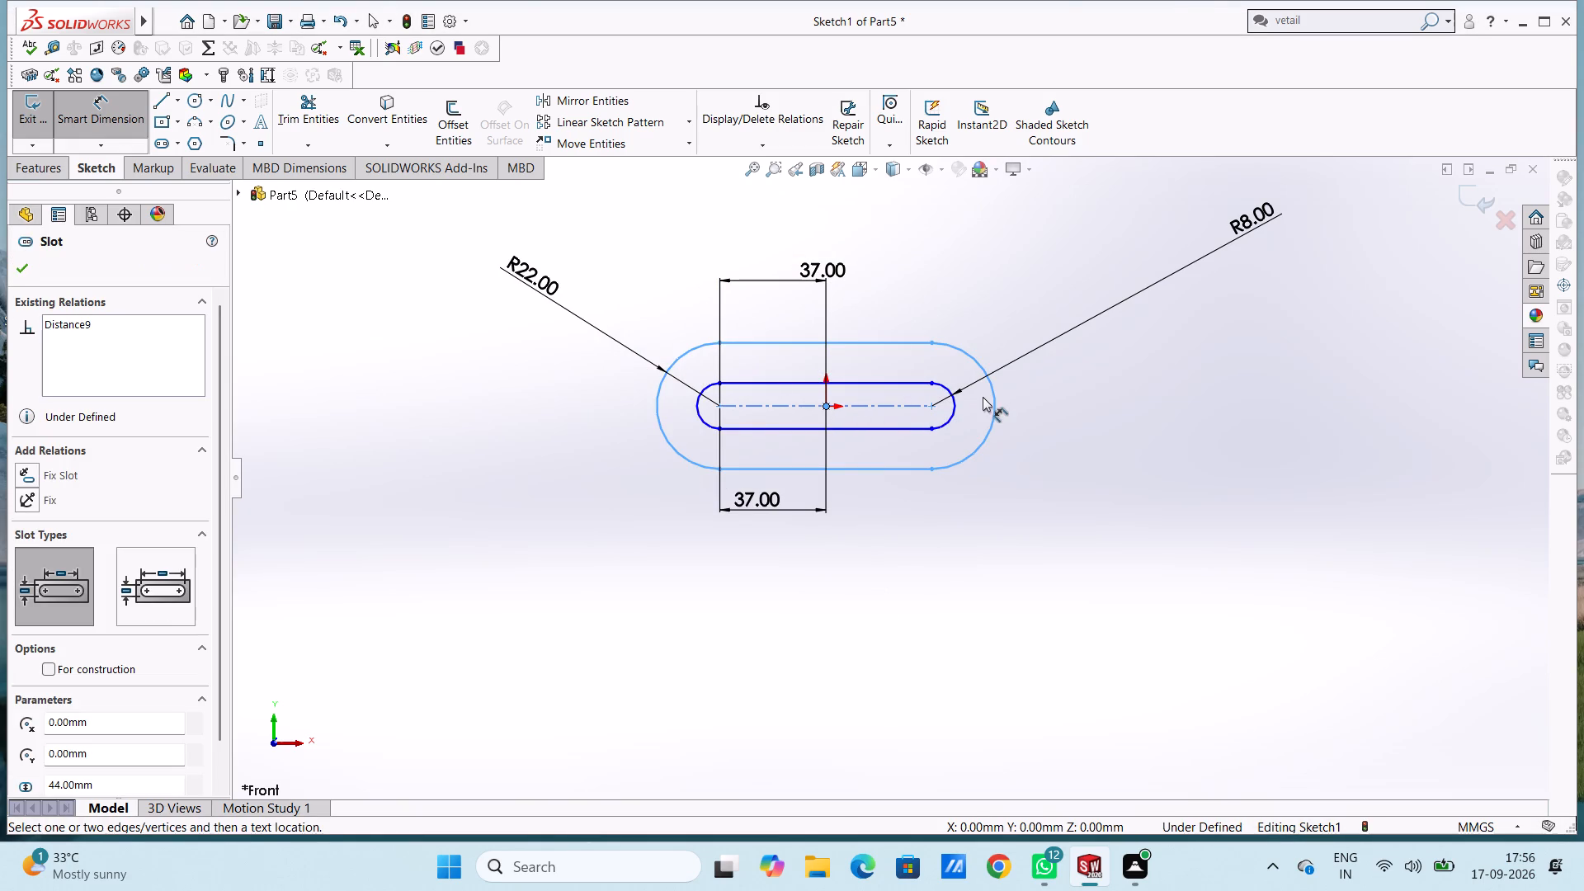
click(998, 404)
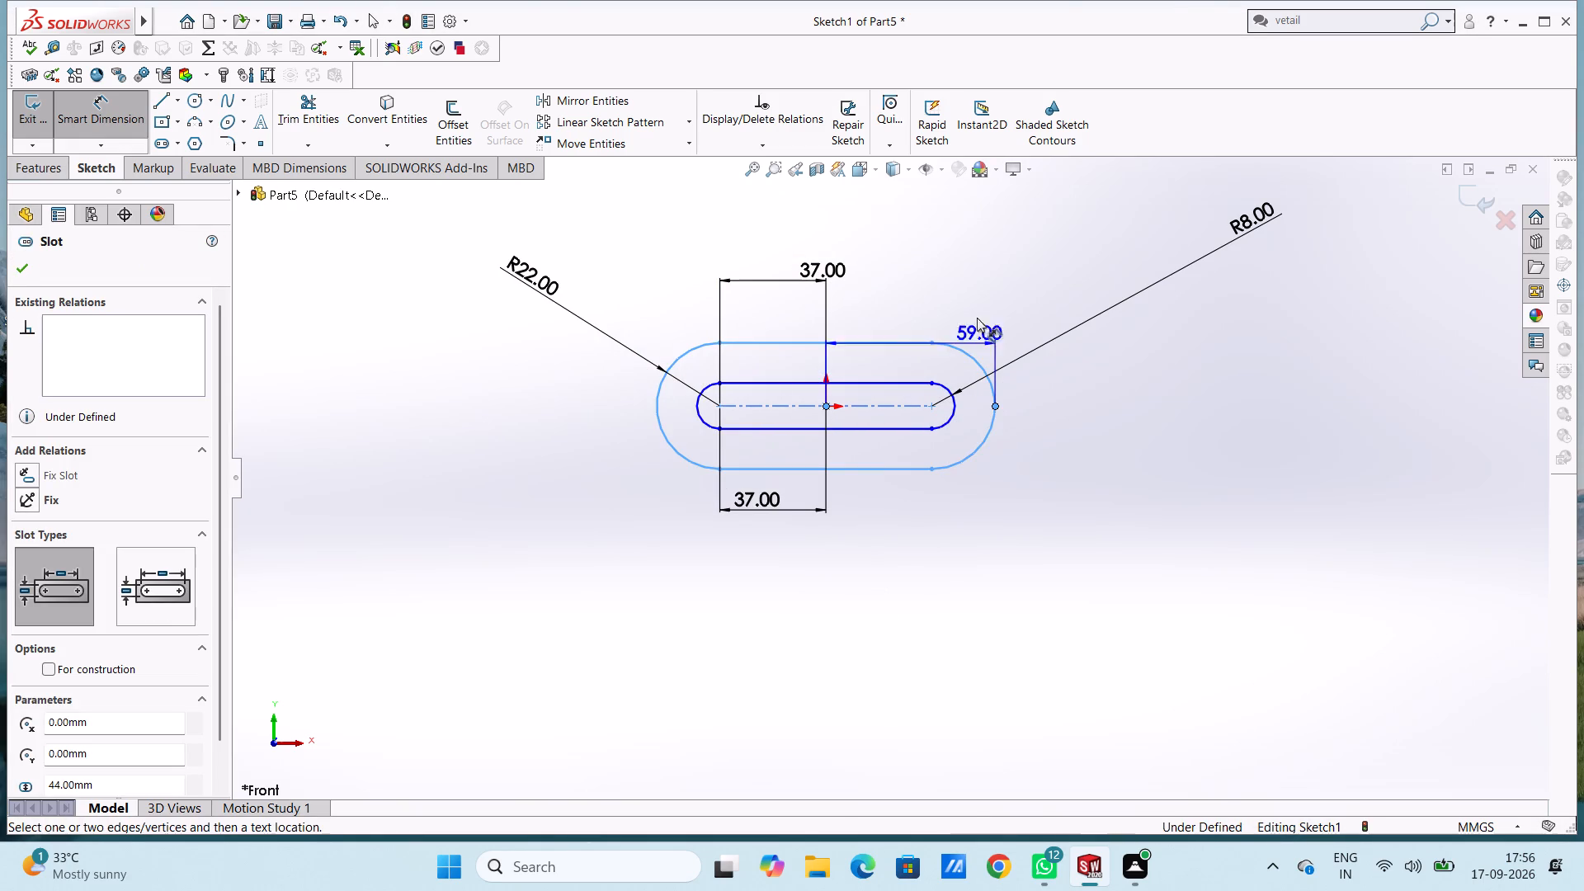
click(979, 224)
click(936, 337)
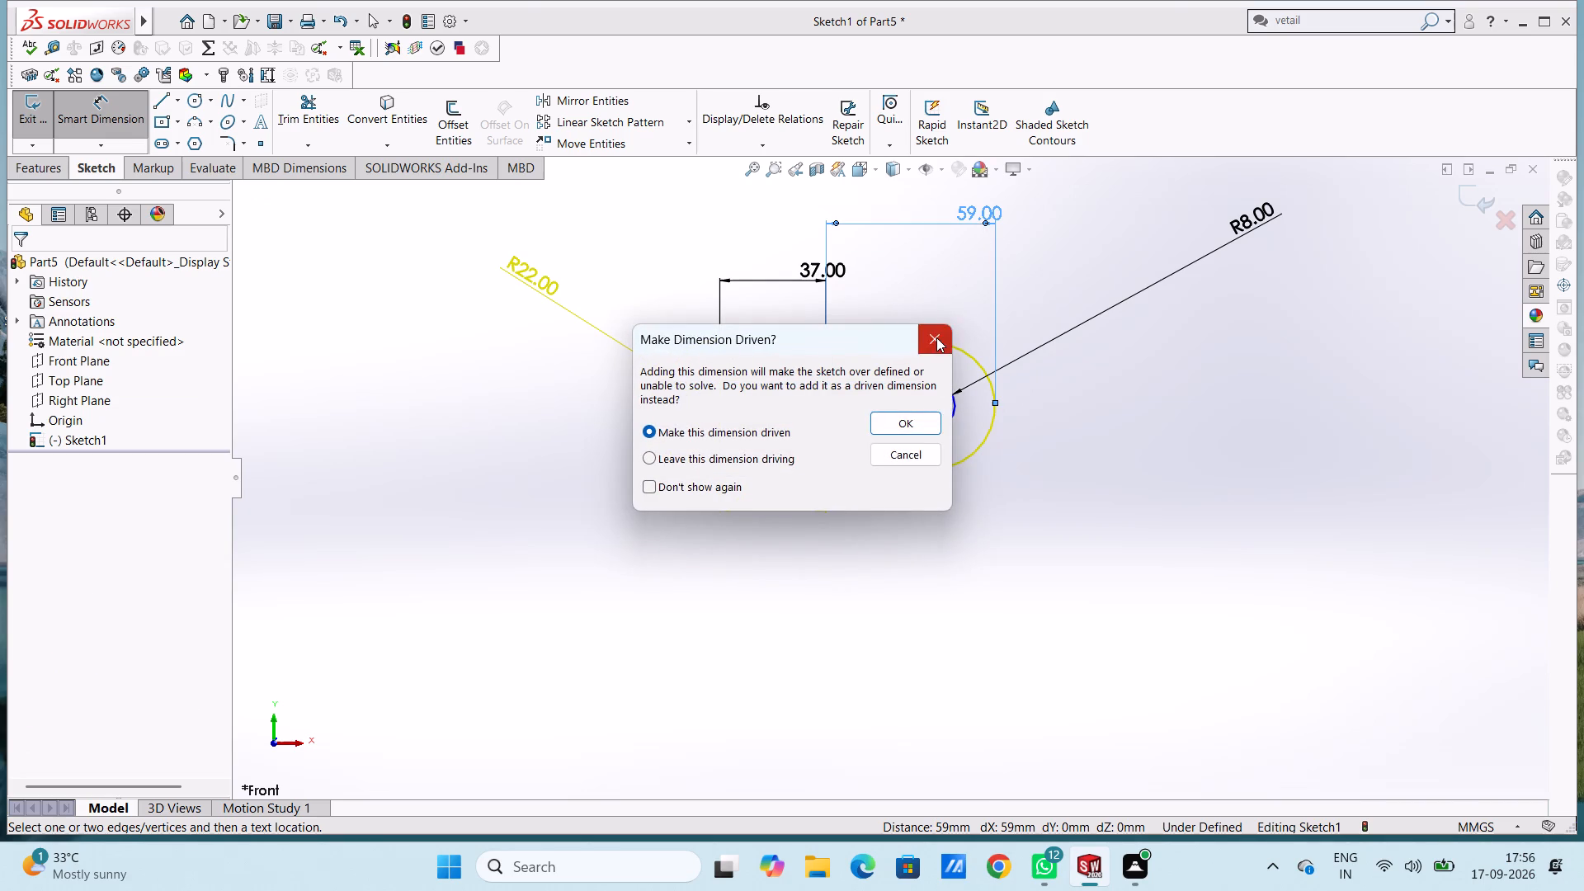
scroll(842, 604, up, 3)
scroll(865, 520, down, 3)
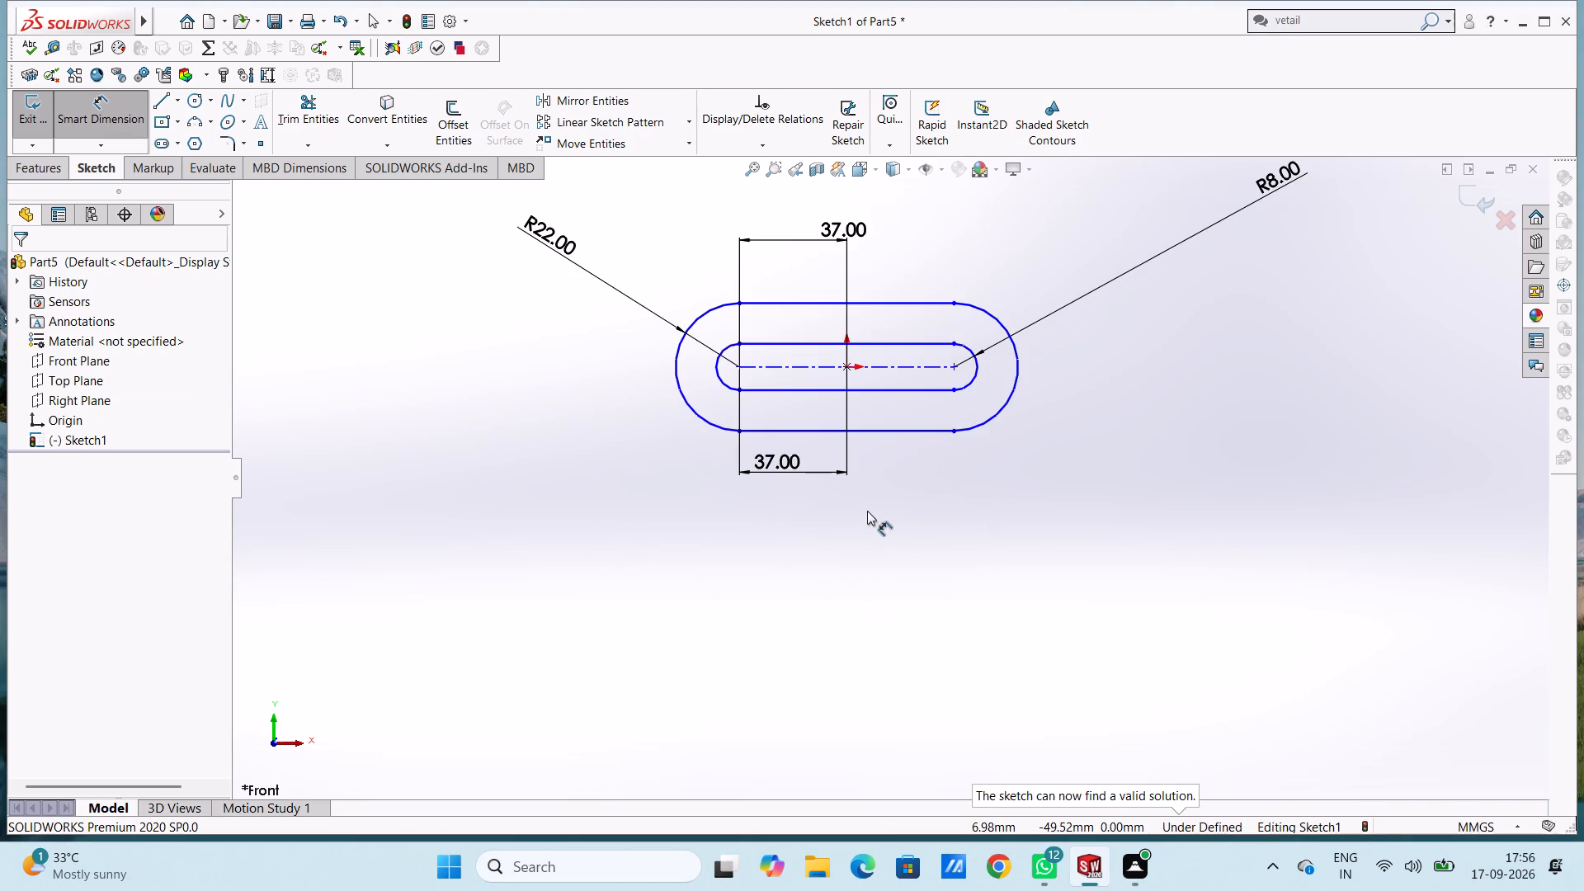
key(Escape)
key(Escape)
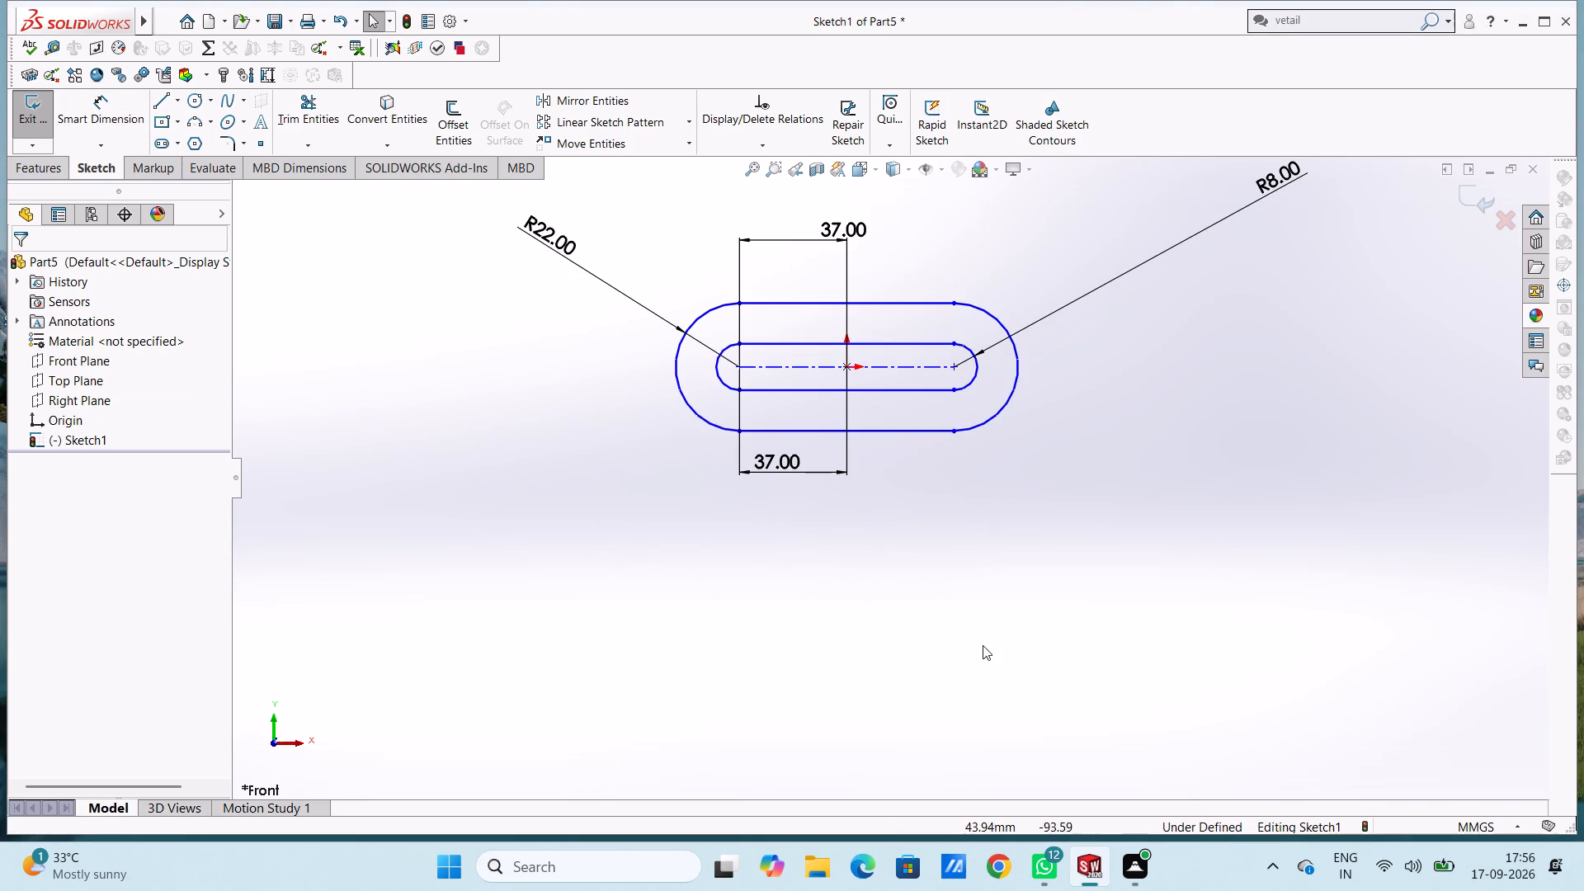
Sketch a circle of 30 mm radius centred about 91 mm directly below the origin.
scroll(1004, 709, down, 1)
scroll(946, 618, up, 3)
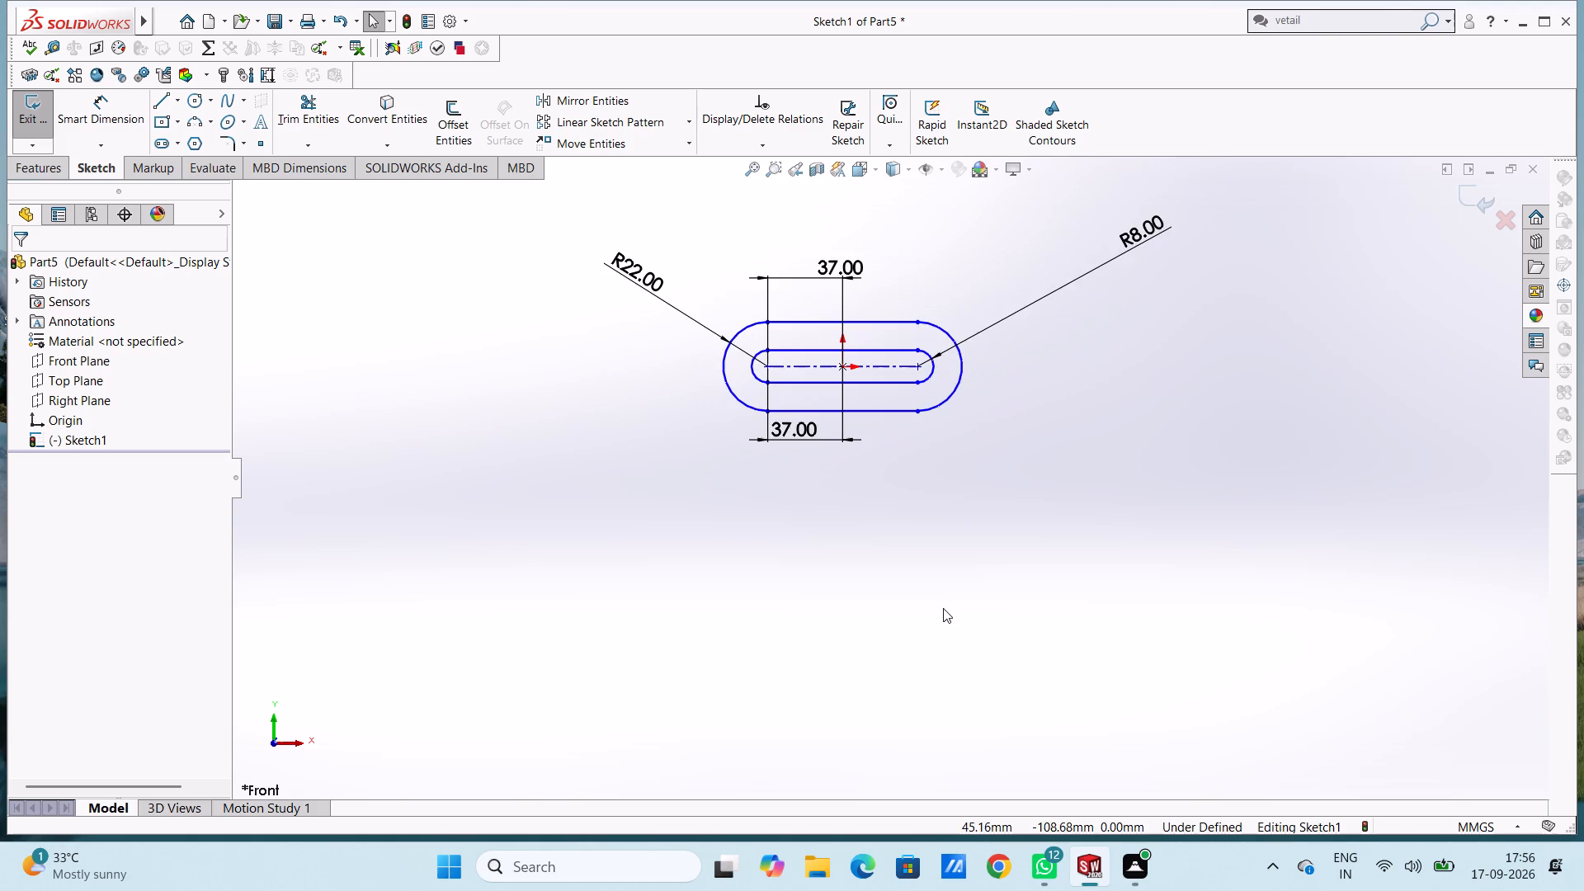
scroll(903, 613, up, 1)
scroll(878, 323, down, 3)
scroll(833, 459, up, 3)
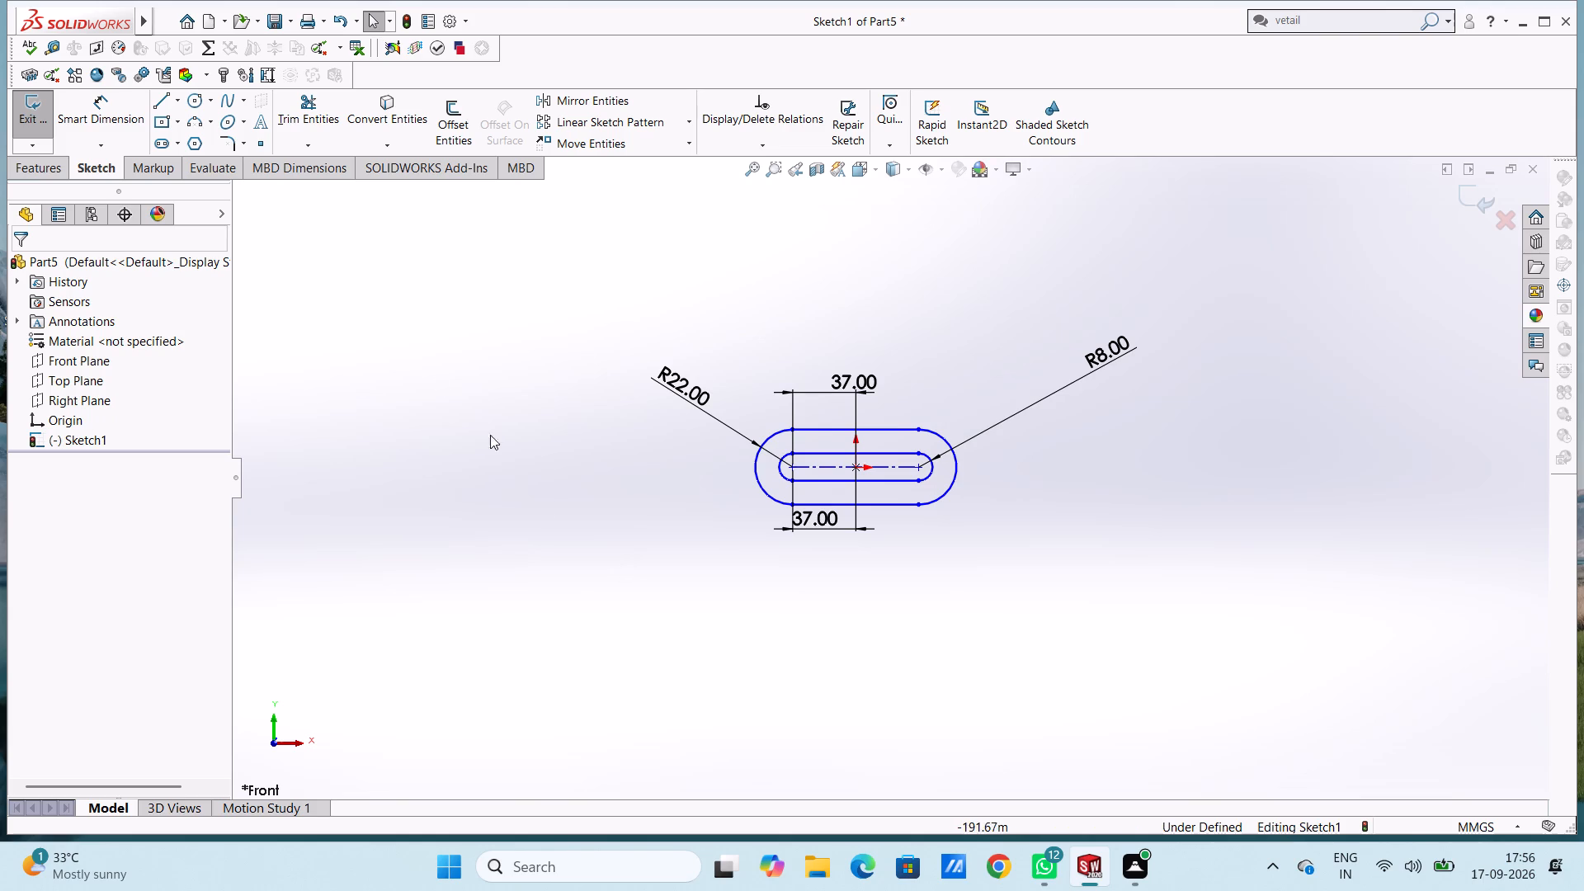
click(188, 102)
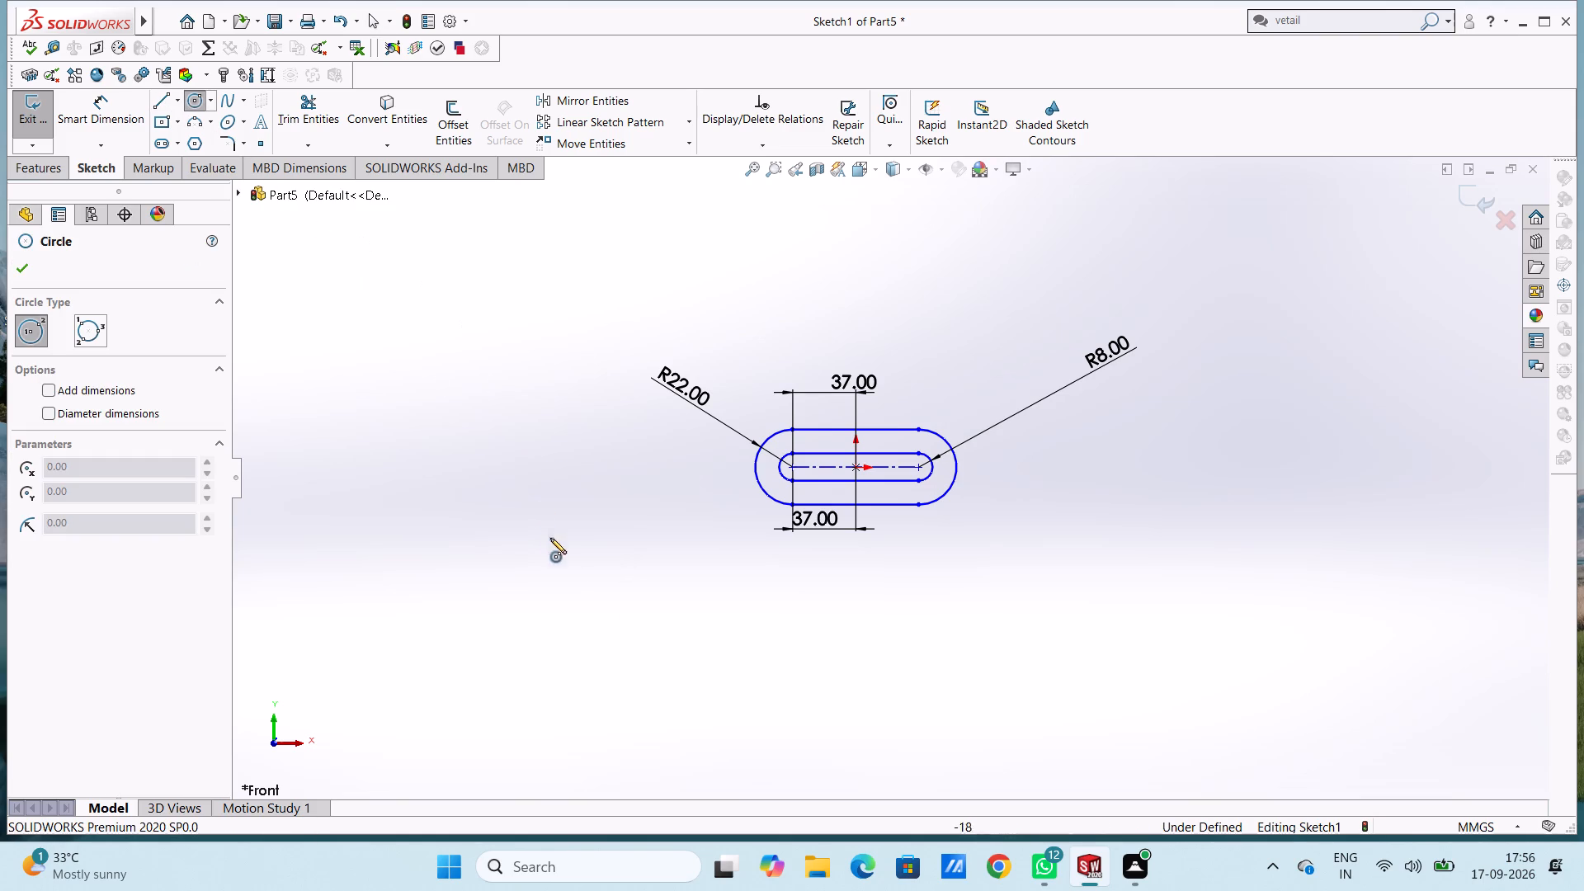
scroll(739, 764, up, 2)
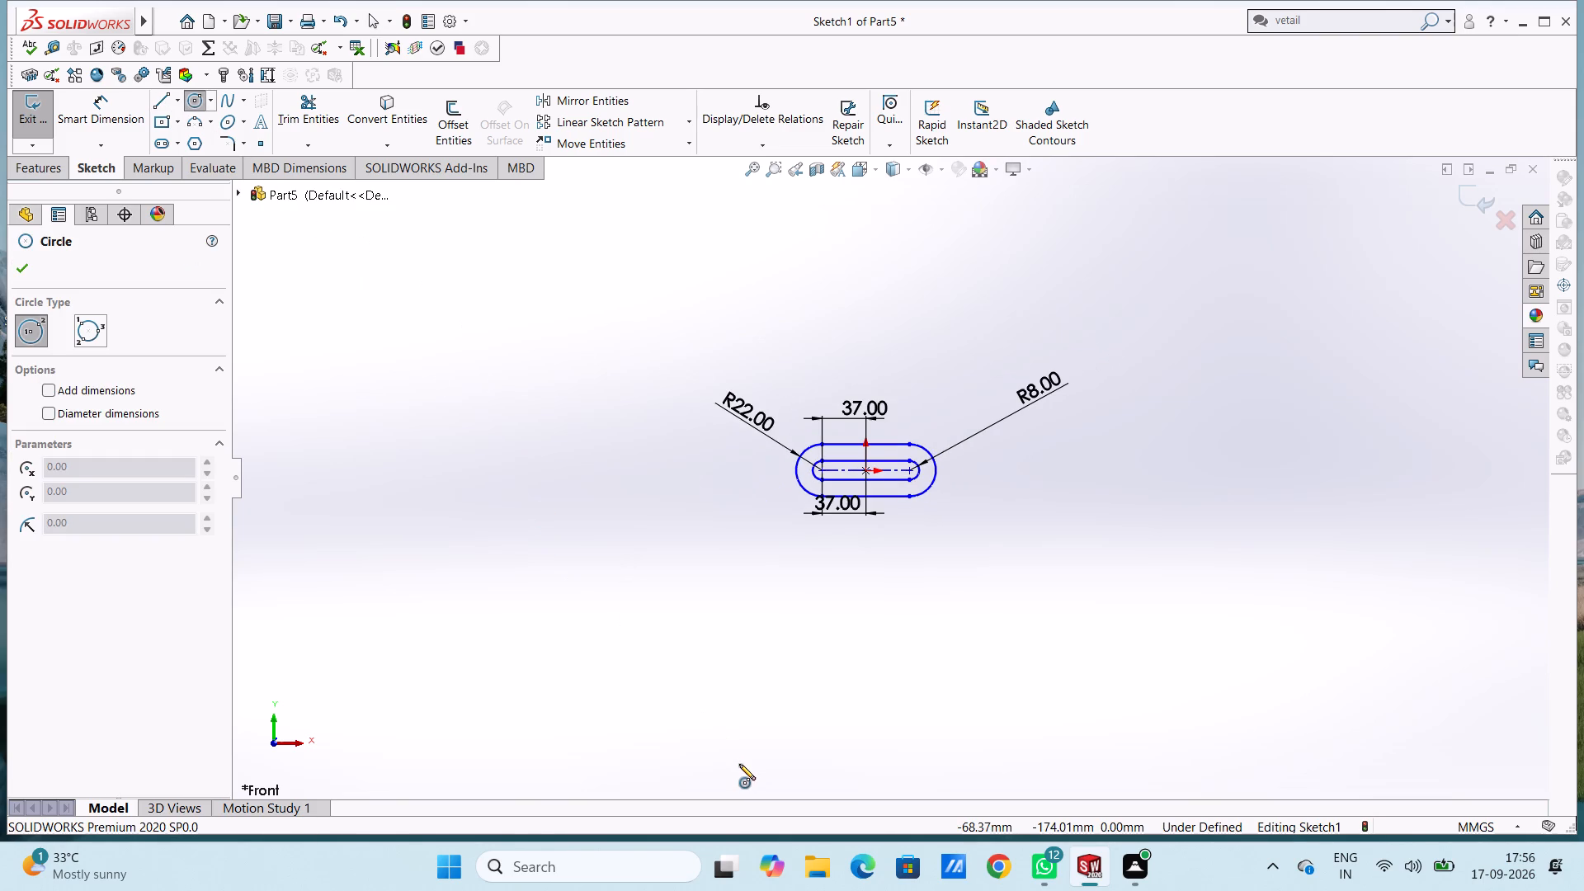
scroll(864, 623, down, 4)
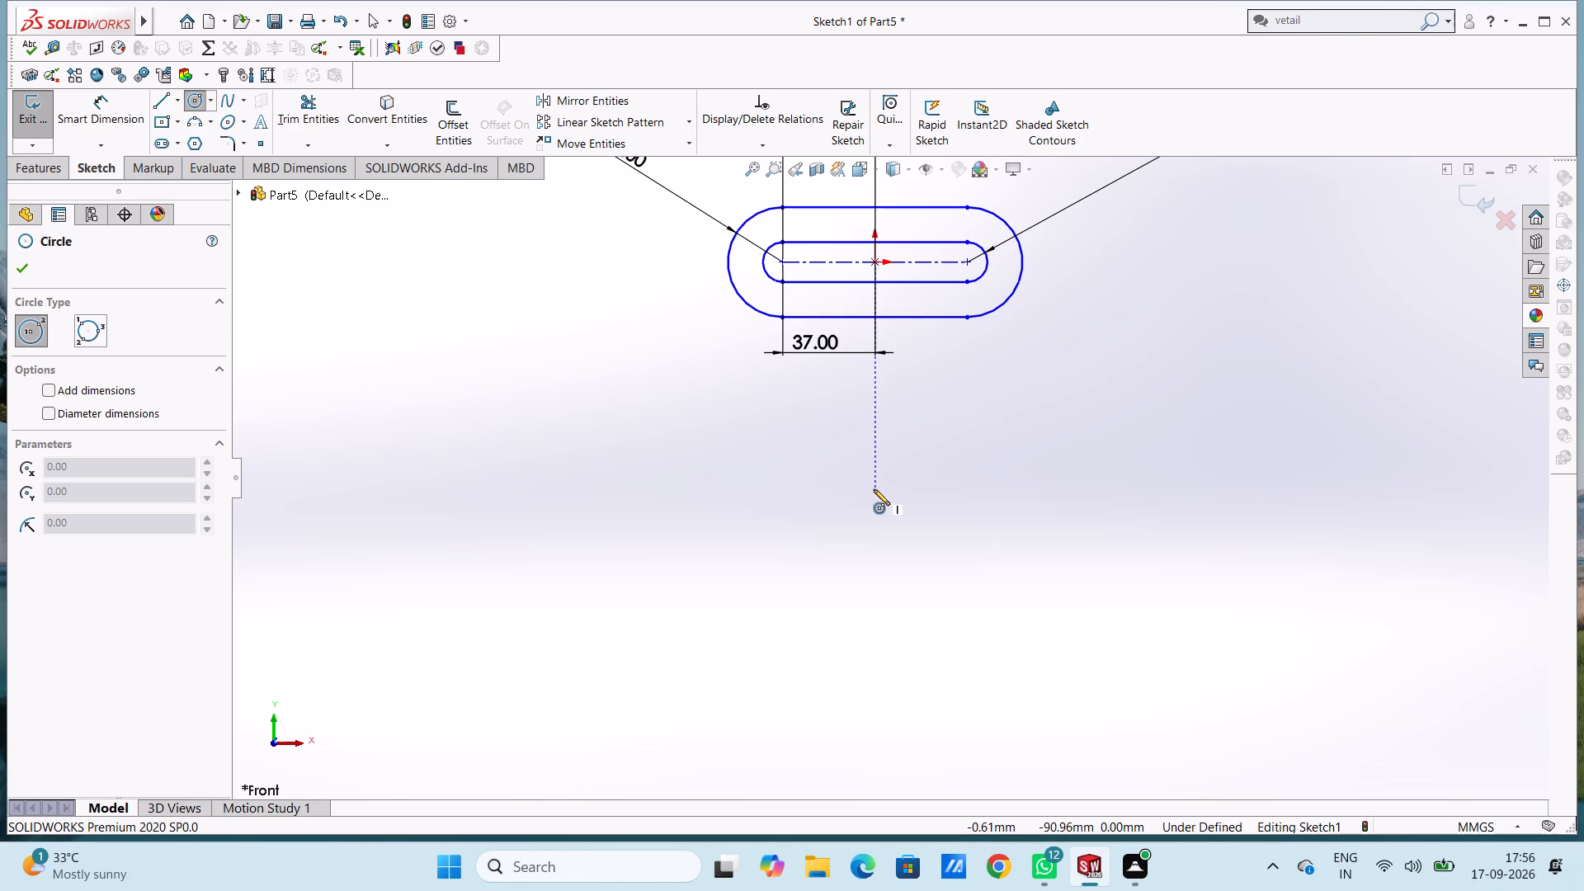
click(874, 489)
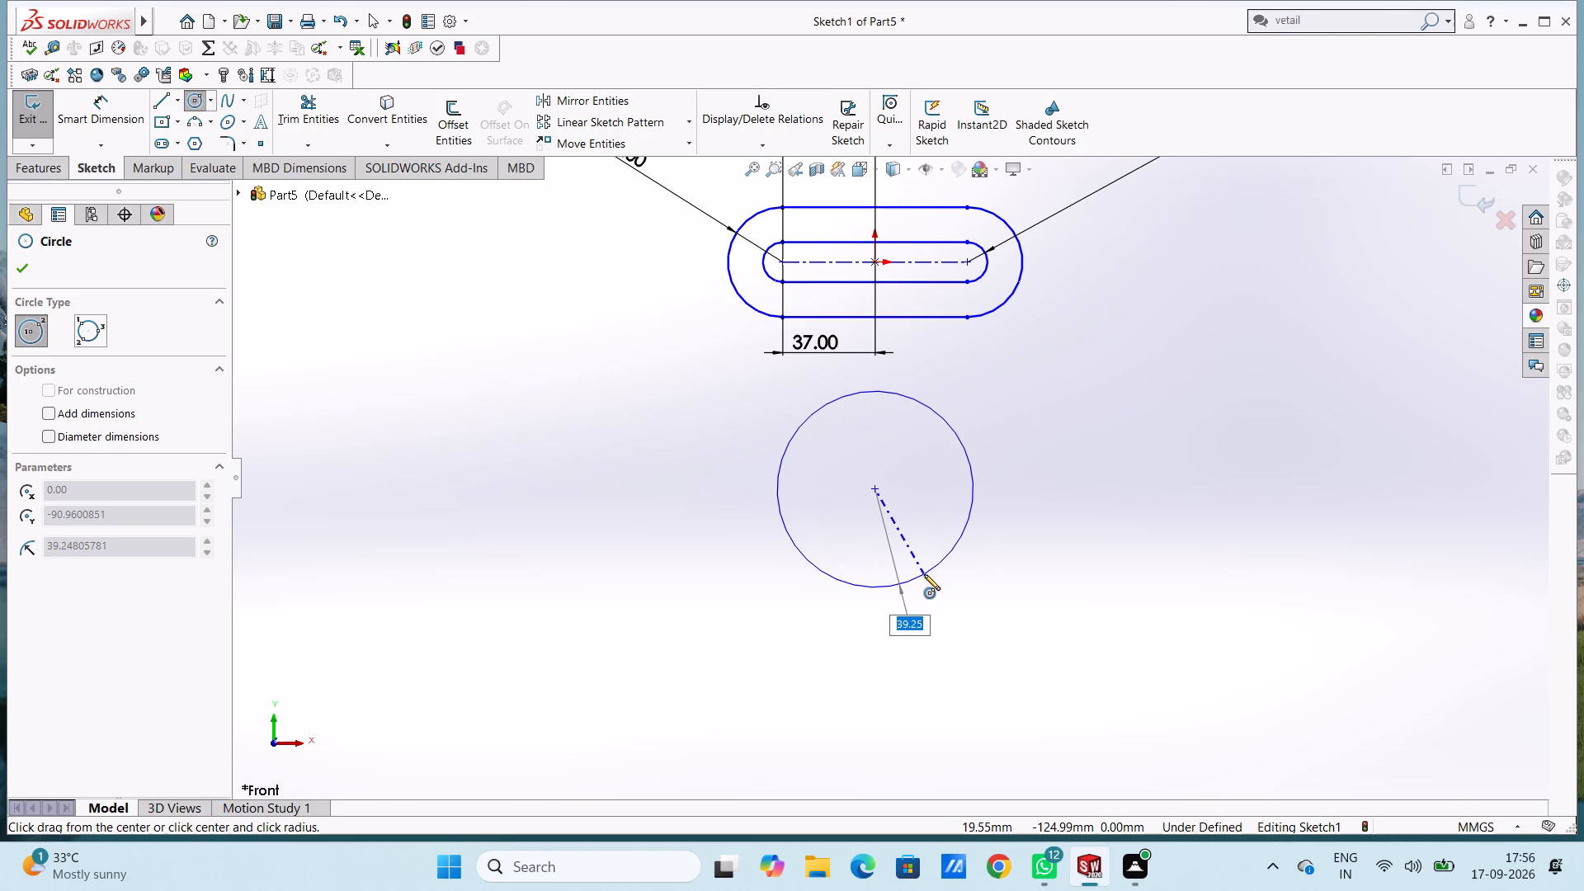
text(30)
key(Return)
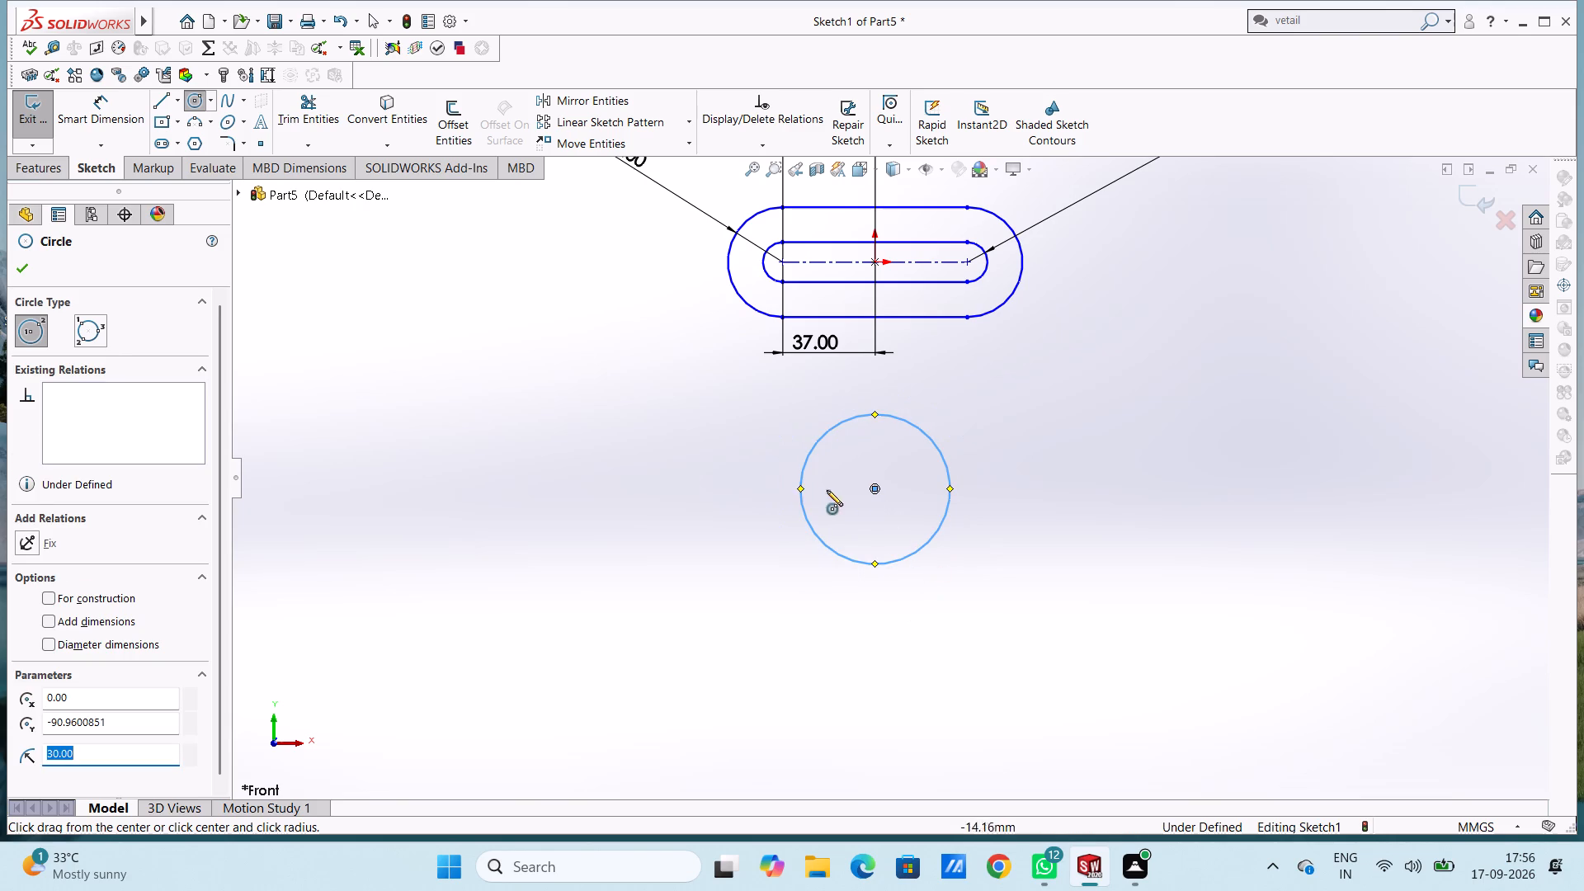
Dimension the circle below the slots with a diameter of 60 mm.
click(93, 125)
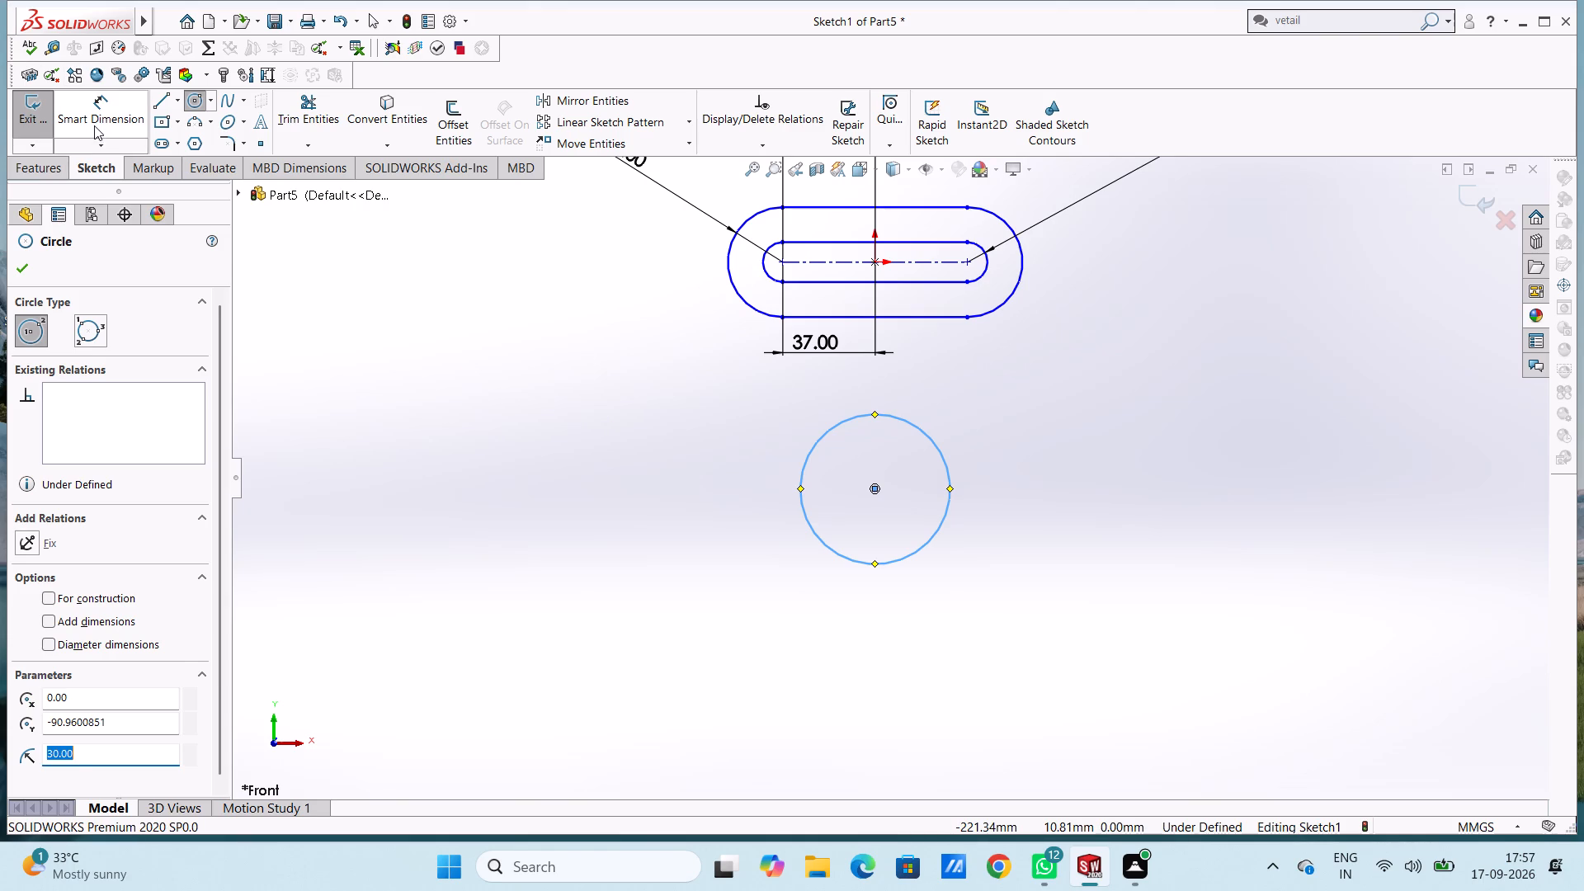
click(865, 568)
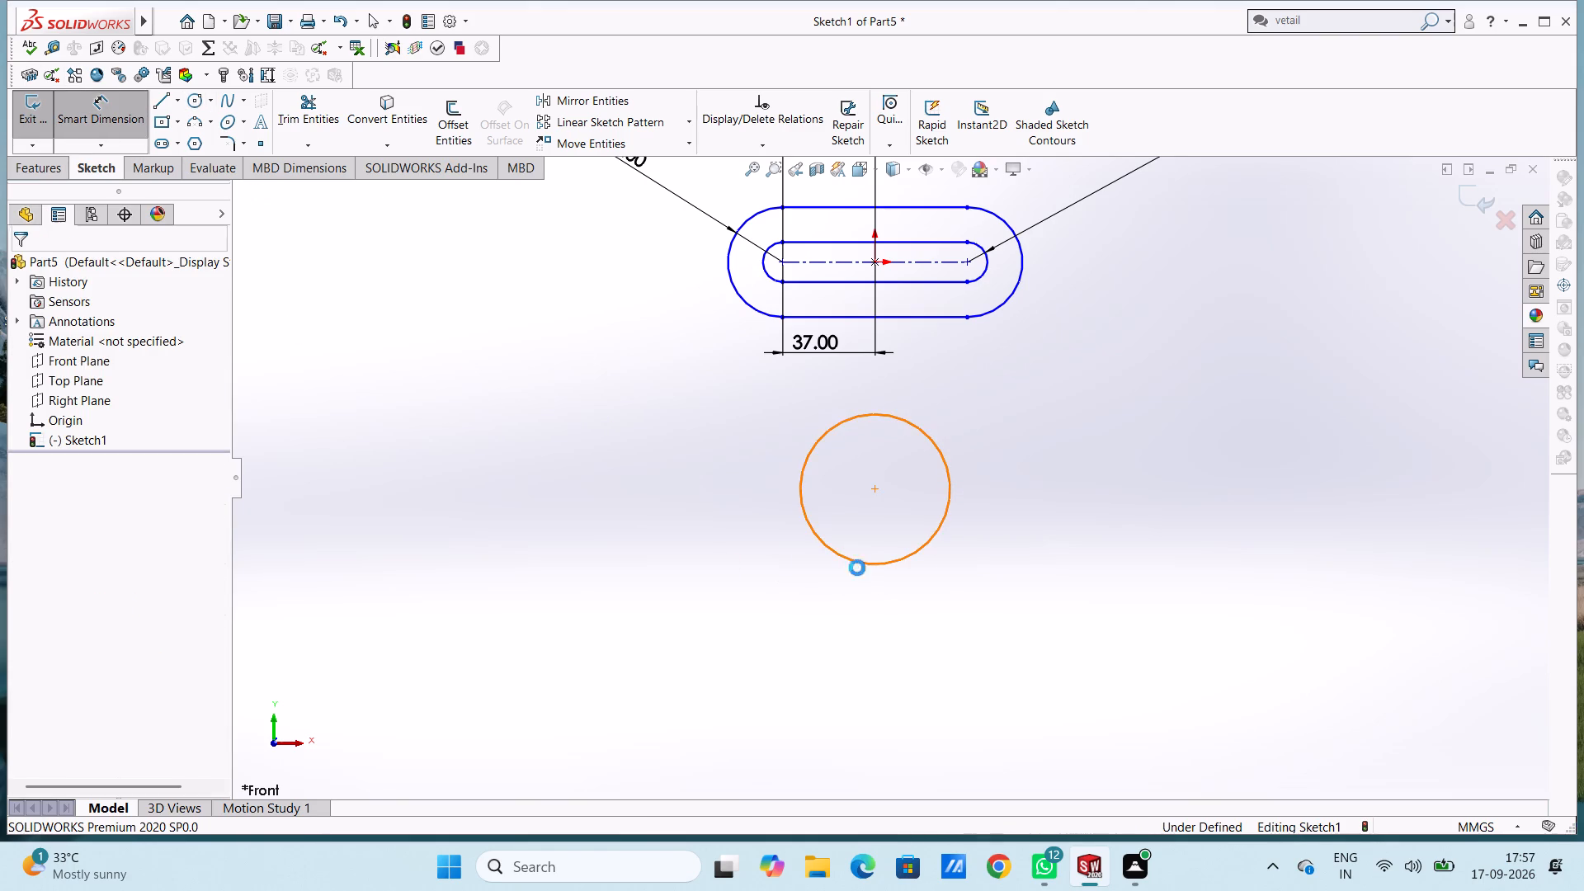
click(469, 705)
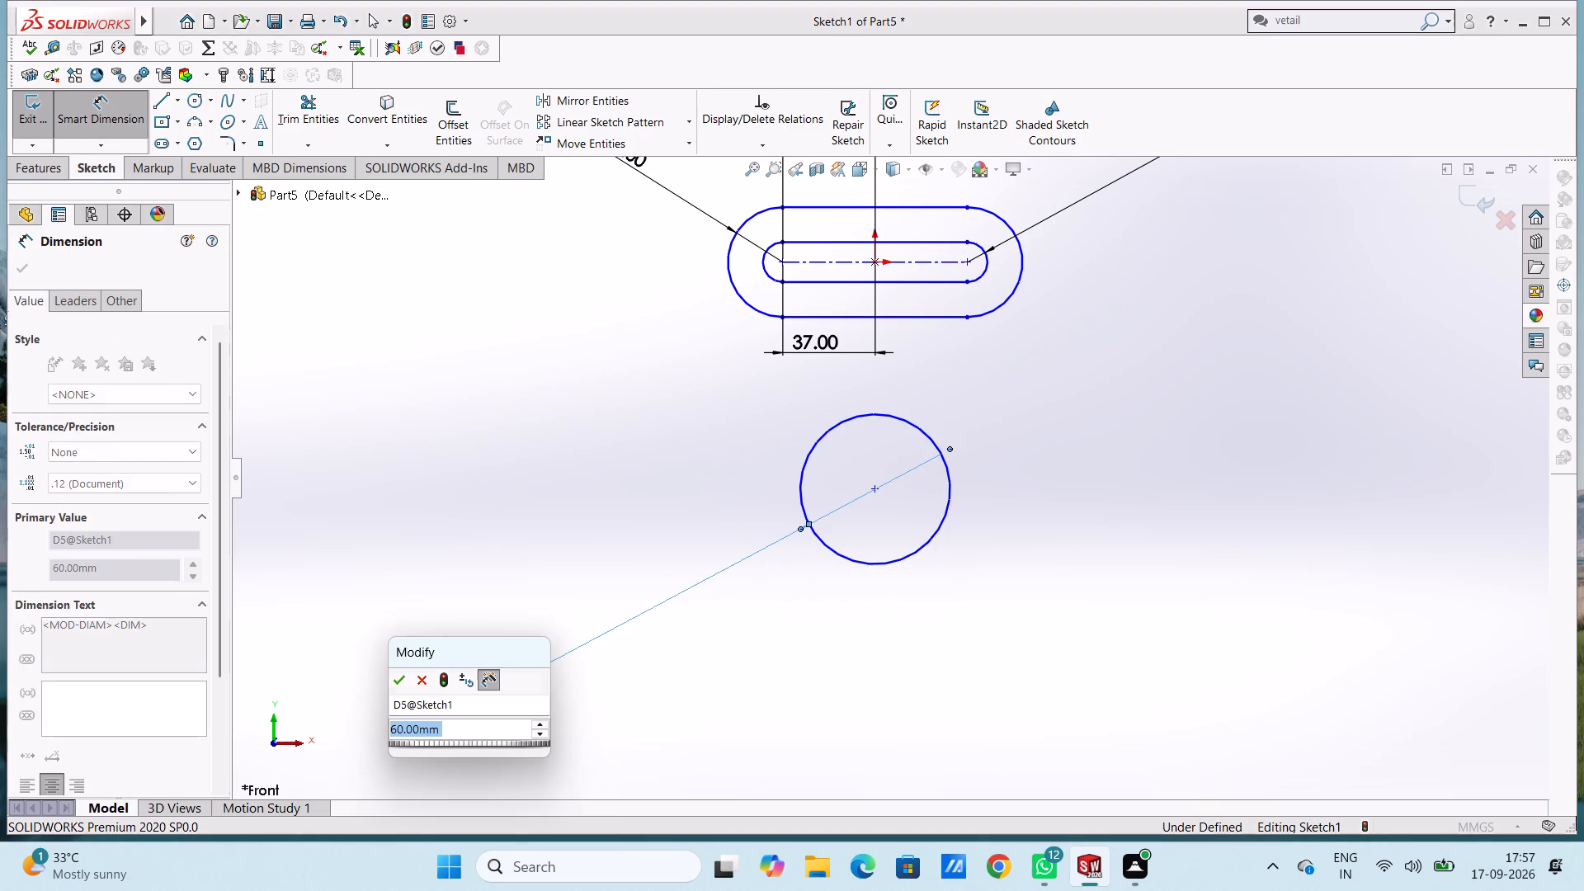
click(399, 691)
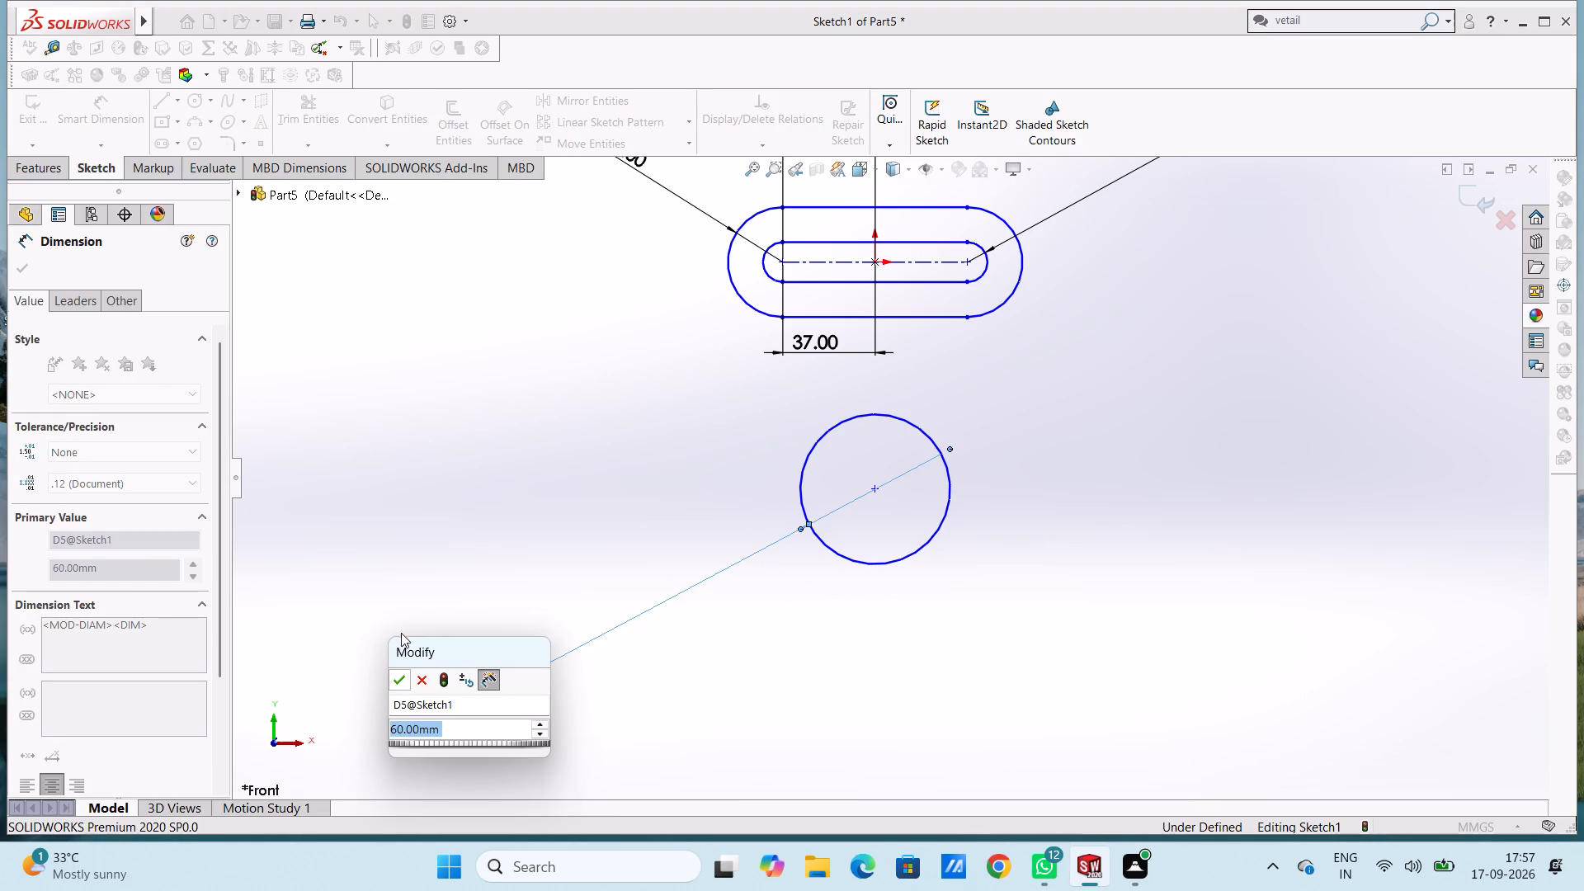
click(403, 685)
click(406, 577)
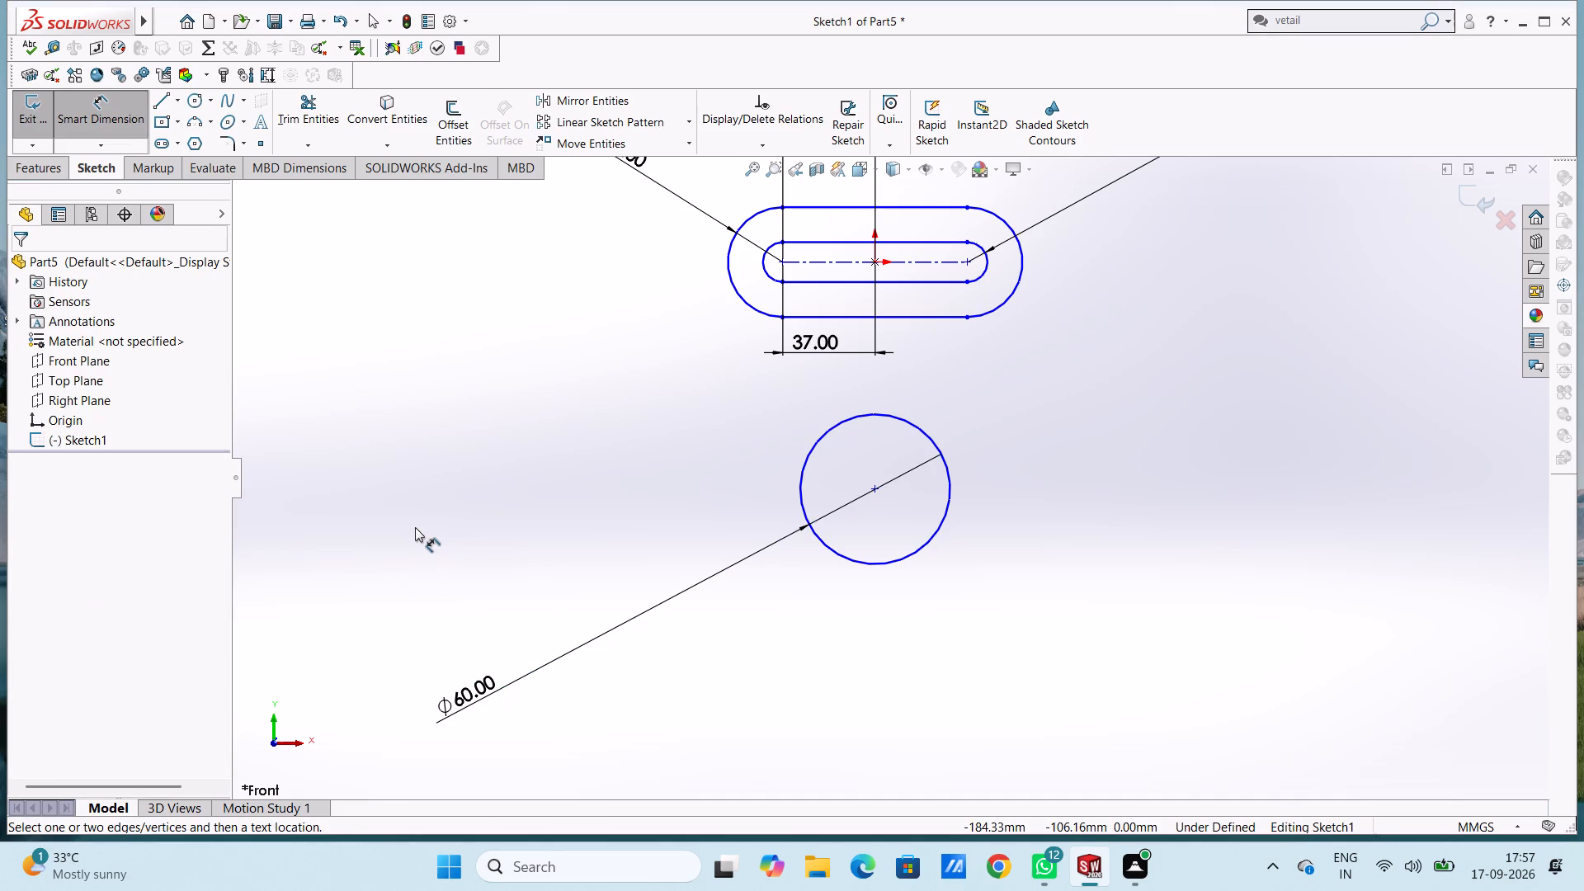
Dimension the vertical distance from the outer slot's centreline to the circle's centre as 65 mm.
click(848, 265)
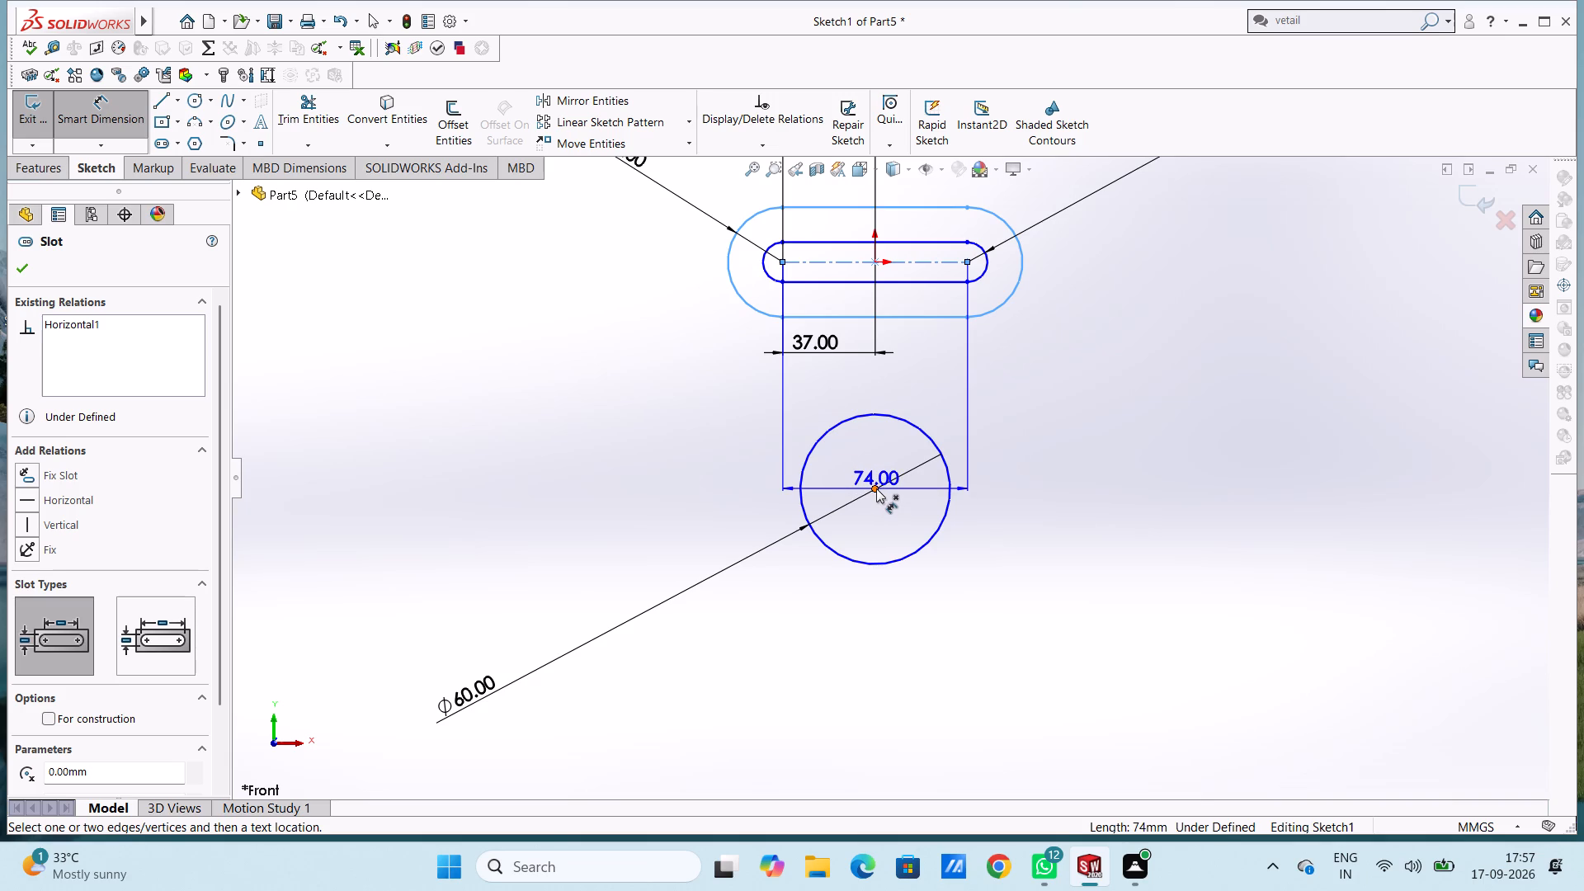
click(876, 488)
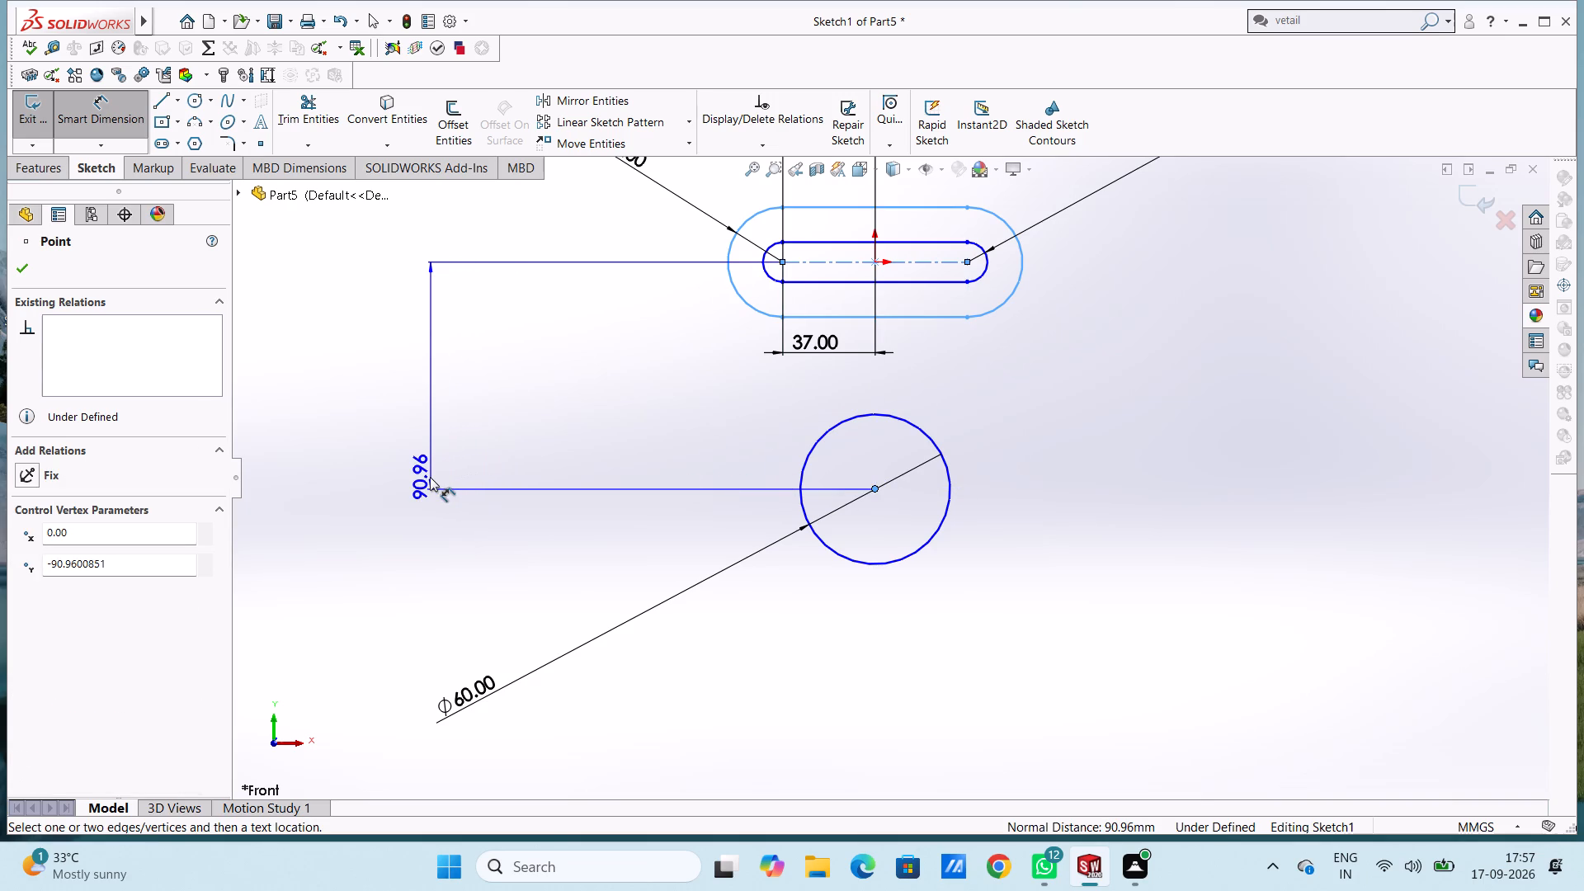
click(430, 477)
text(65)
key(Return)
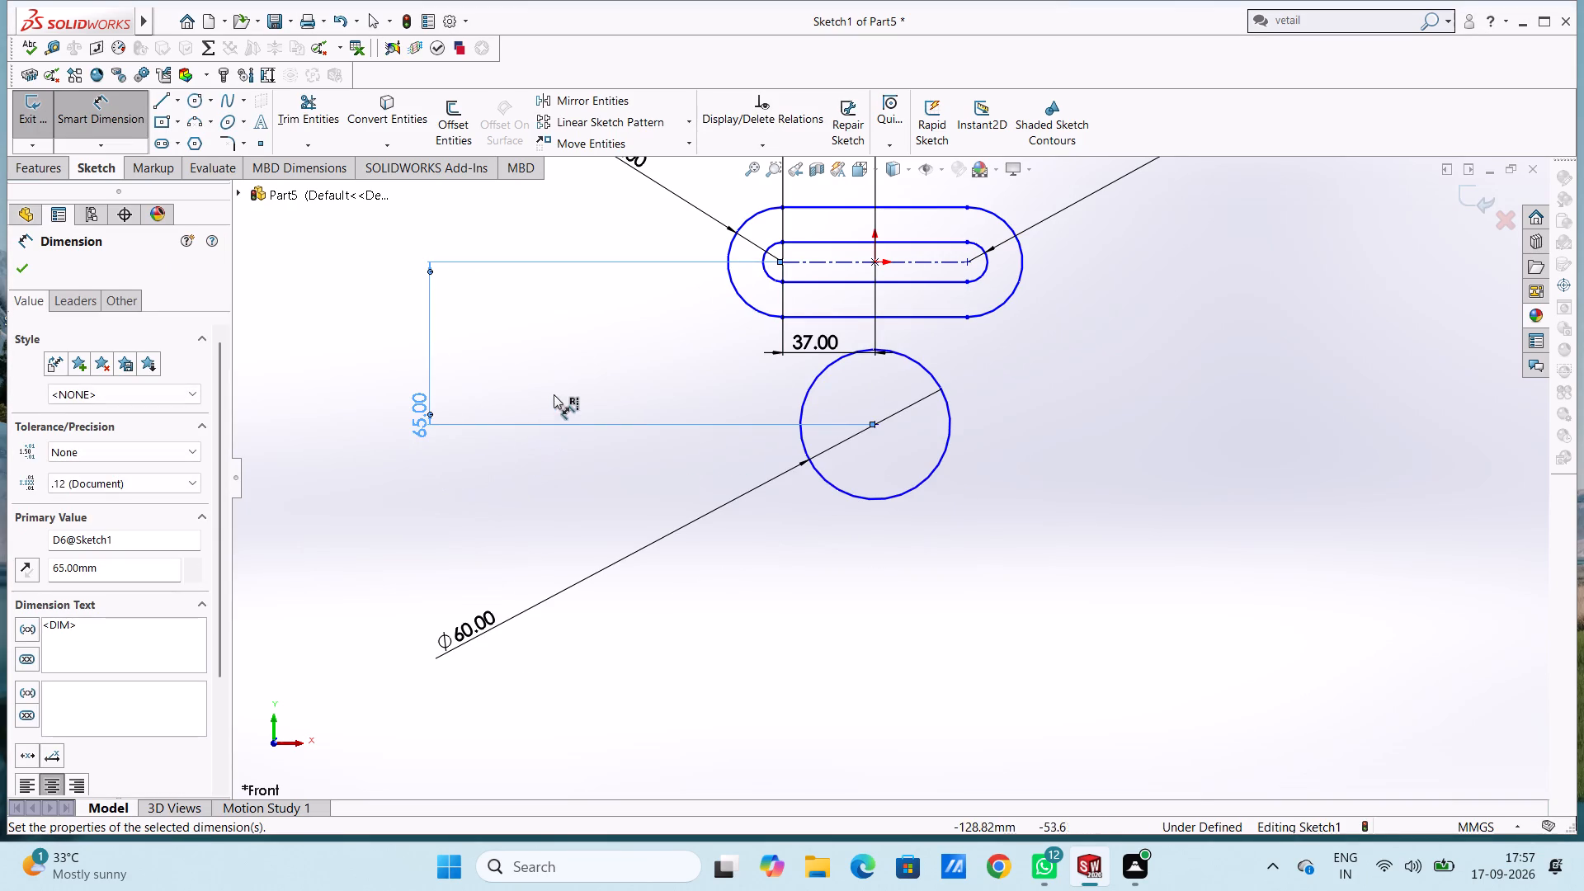
click(554, 394)
scroll(867, 313, up, 2)
scroll(918, 280, down, 3)
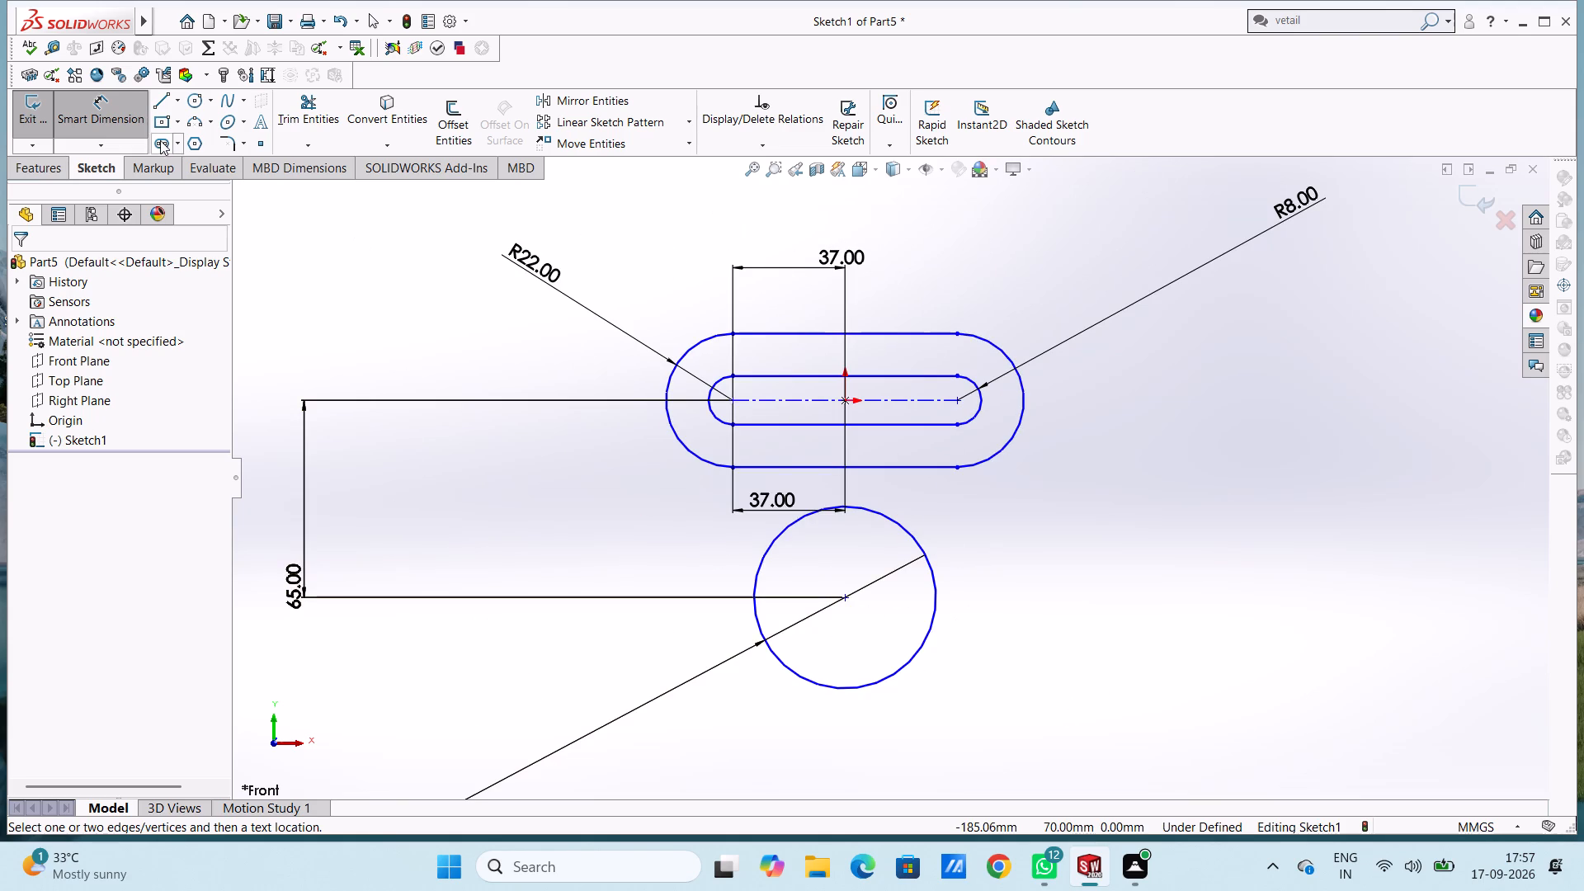
click(124, 110)
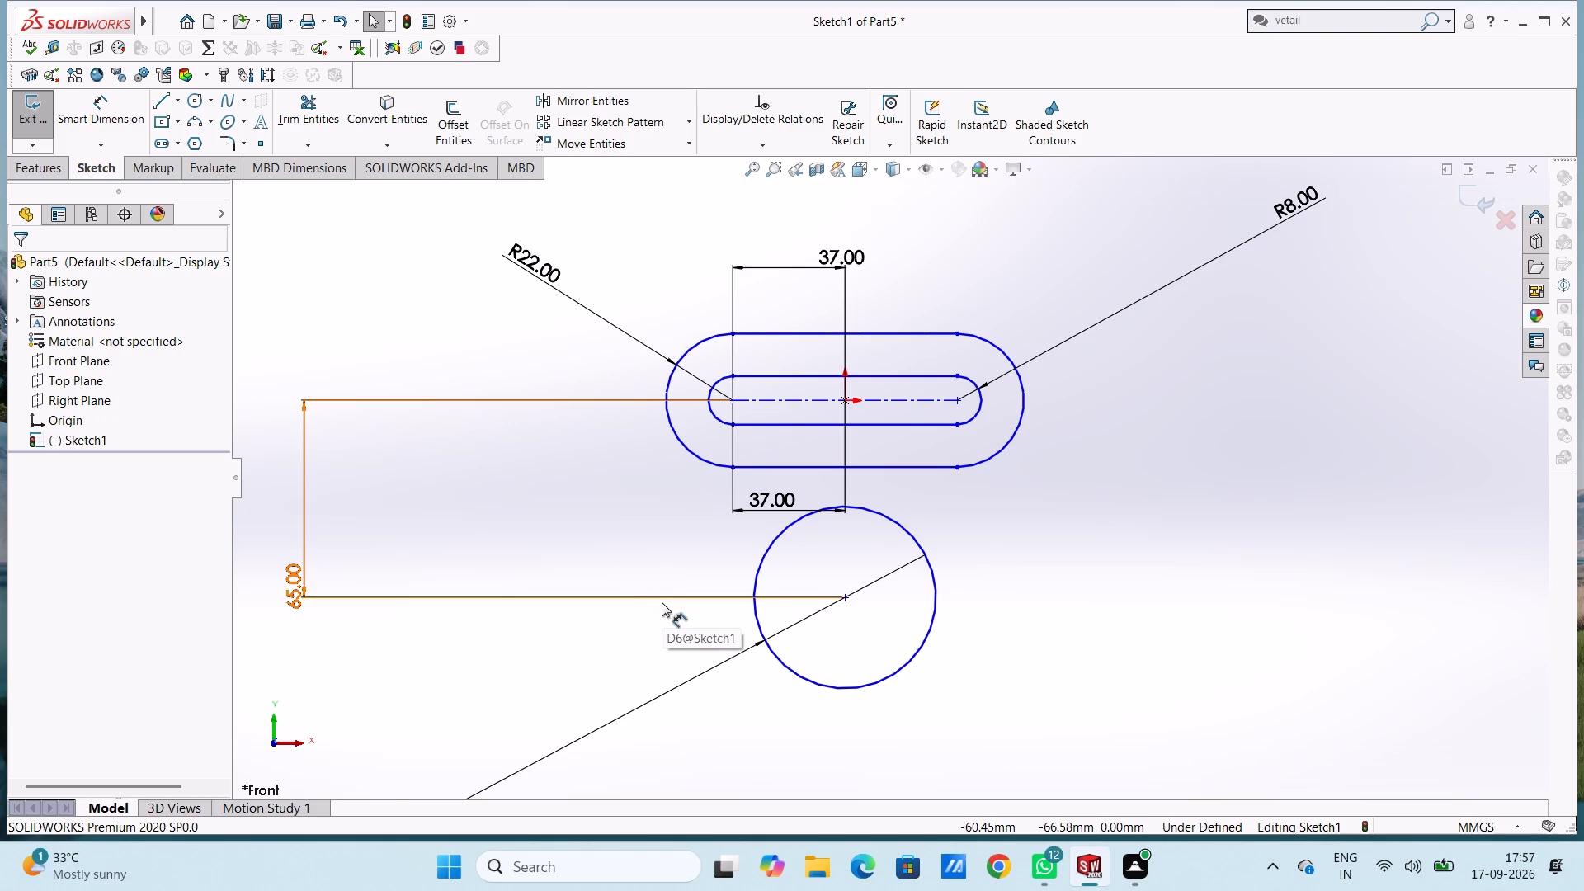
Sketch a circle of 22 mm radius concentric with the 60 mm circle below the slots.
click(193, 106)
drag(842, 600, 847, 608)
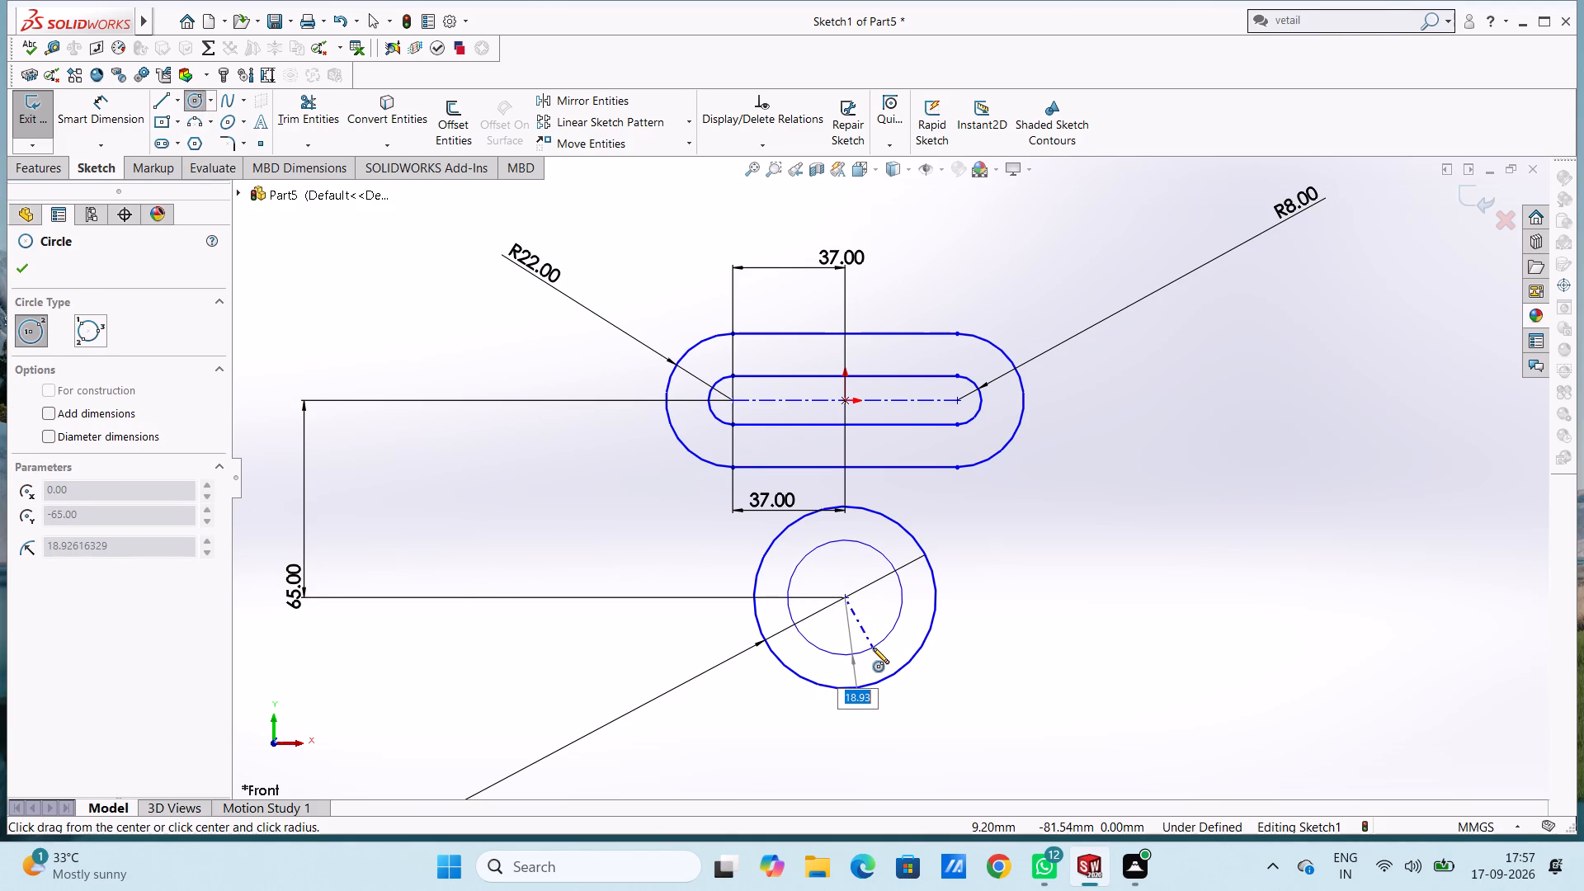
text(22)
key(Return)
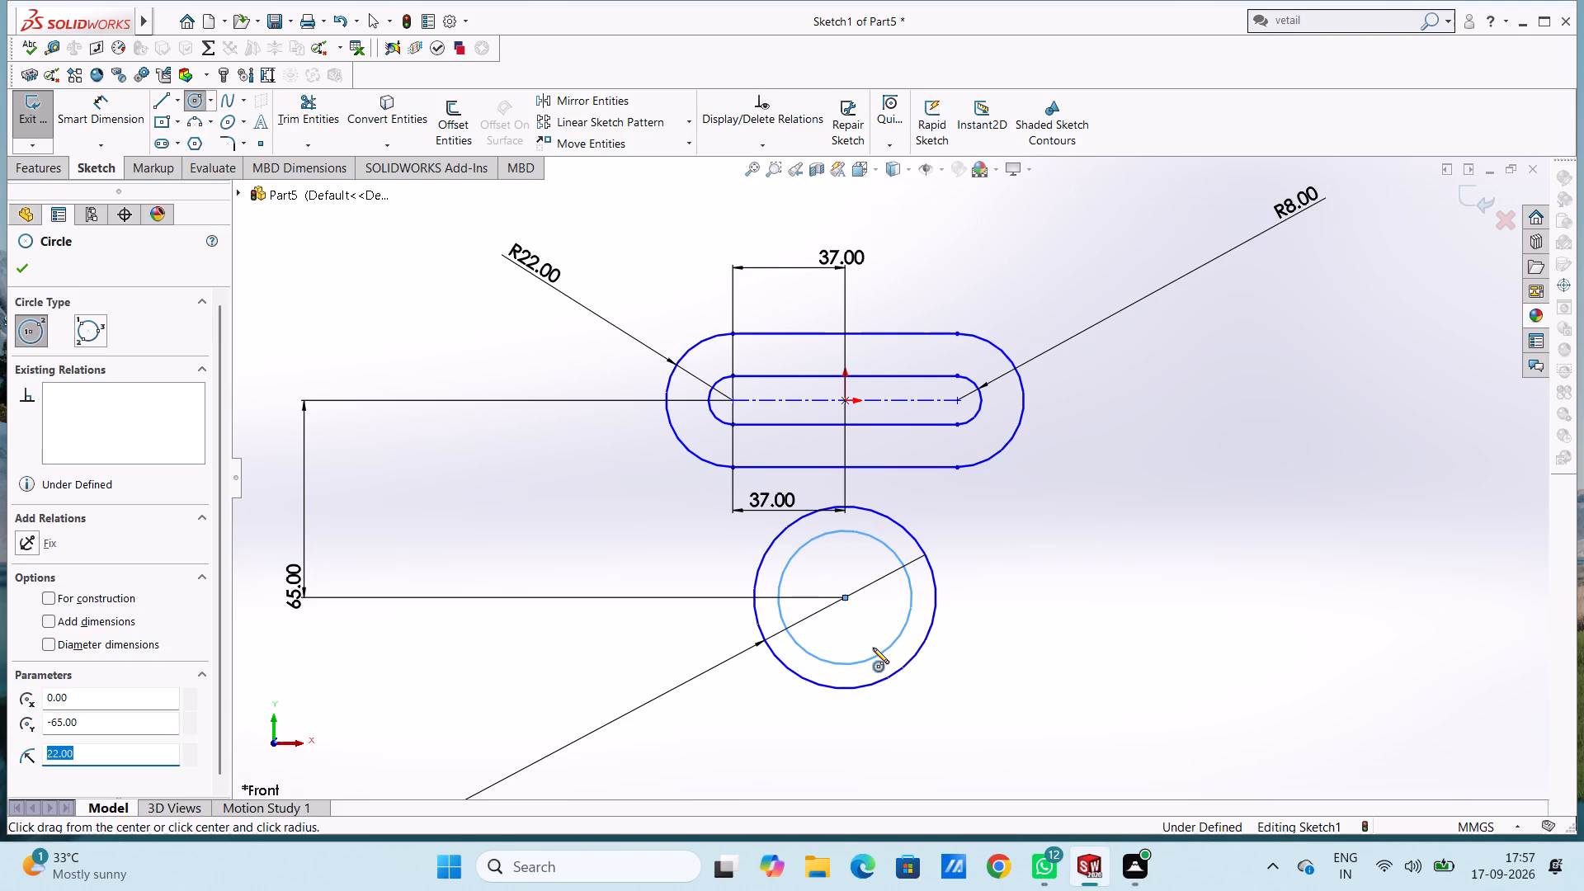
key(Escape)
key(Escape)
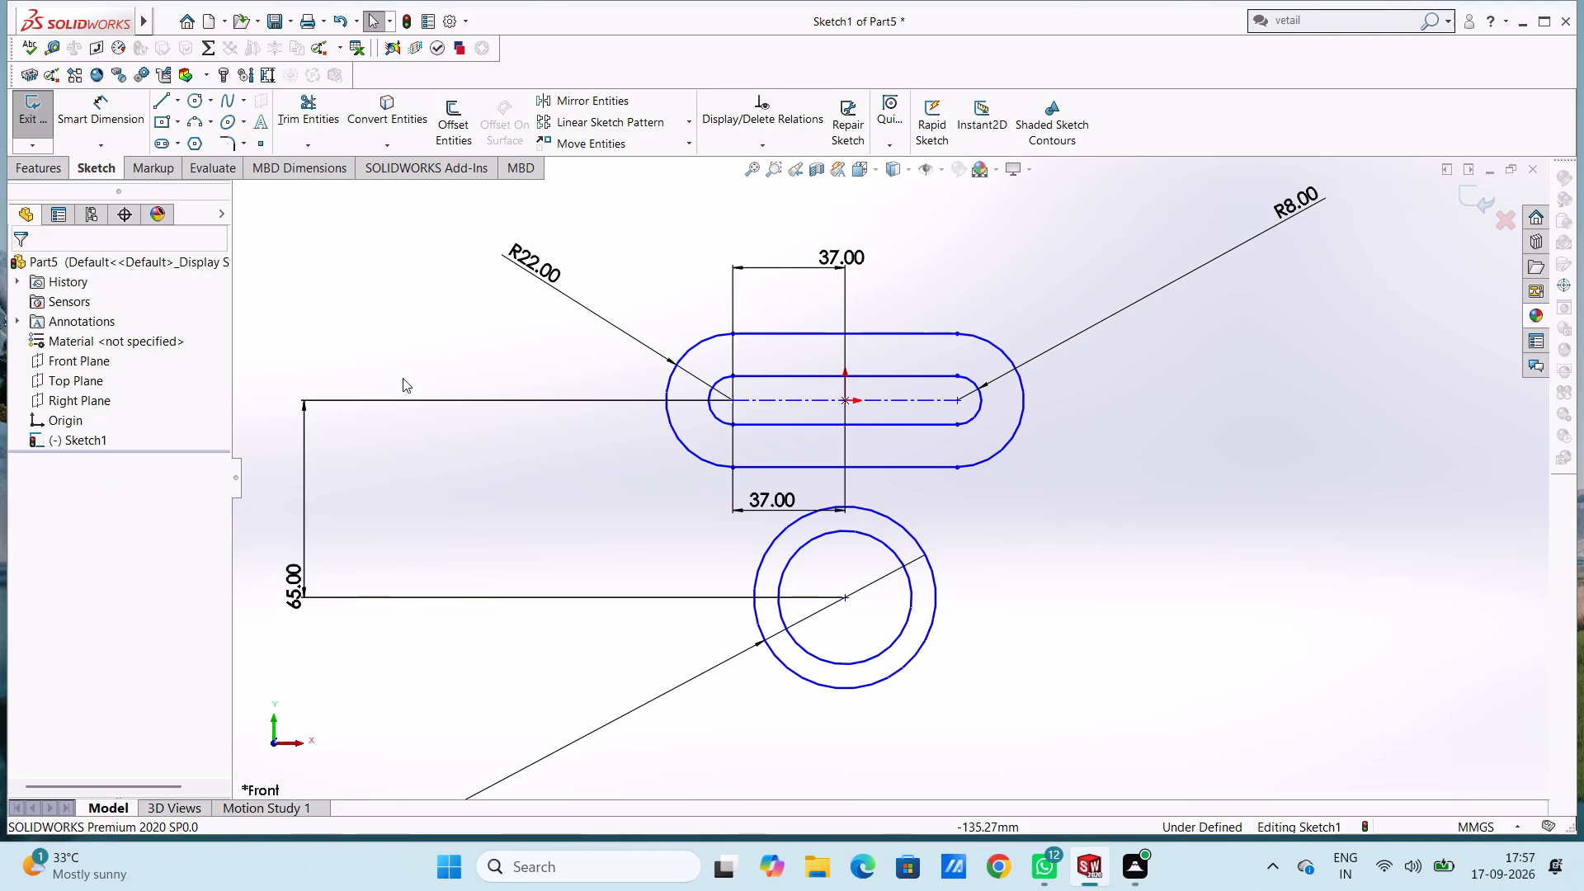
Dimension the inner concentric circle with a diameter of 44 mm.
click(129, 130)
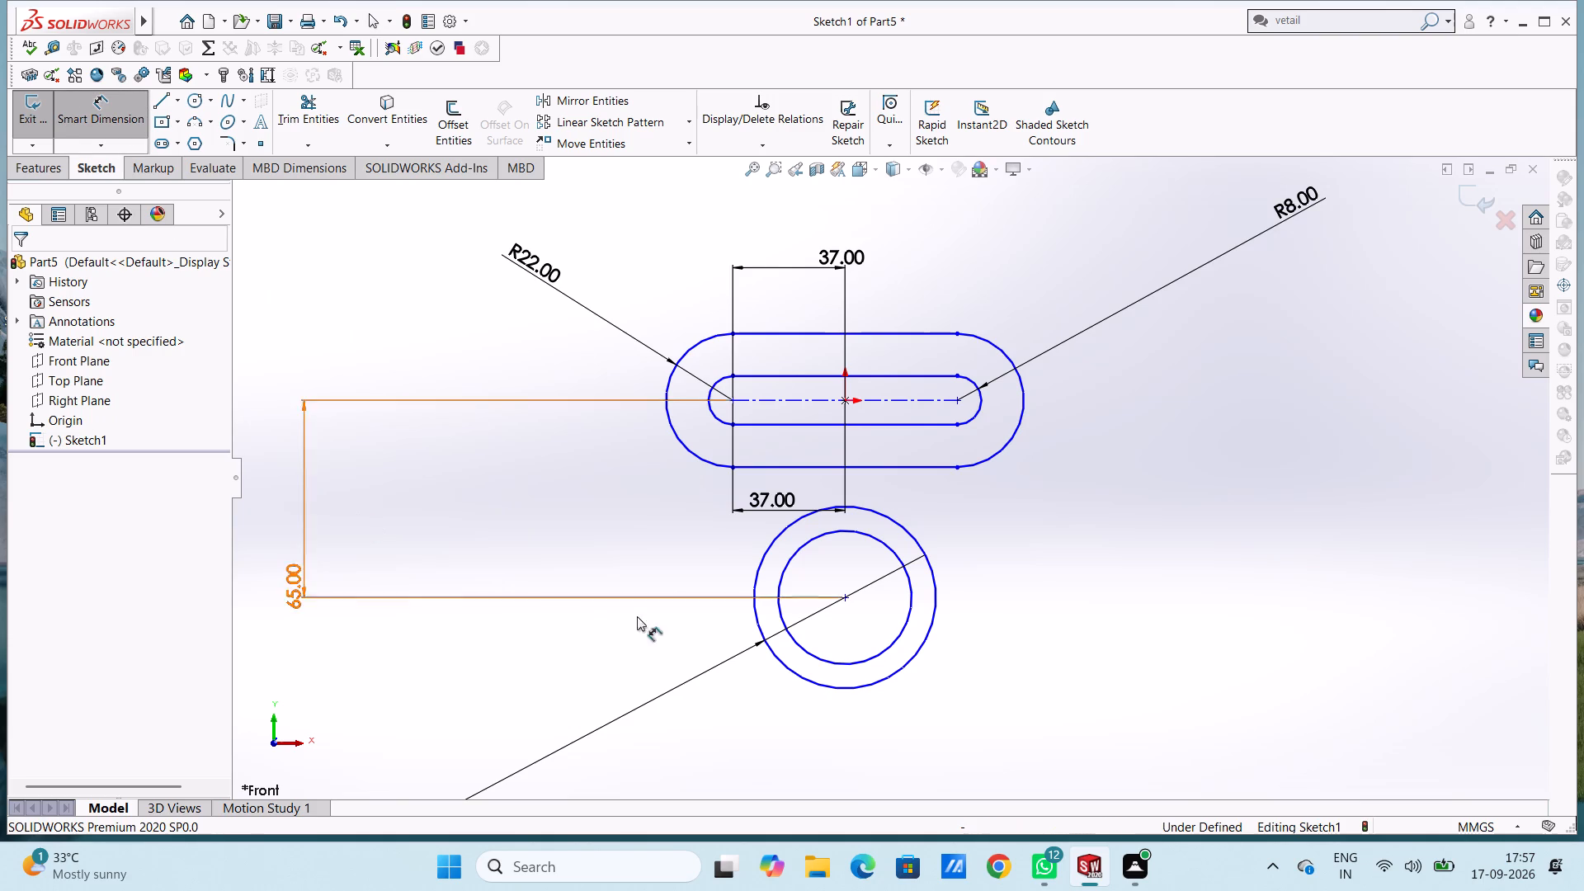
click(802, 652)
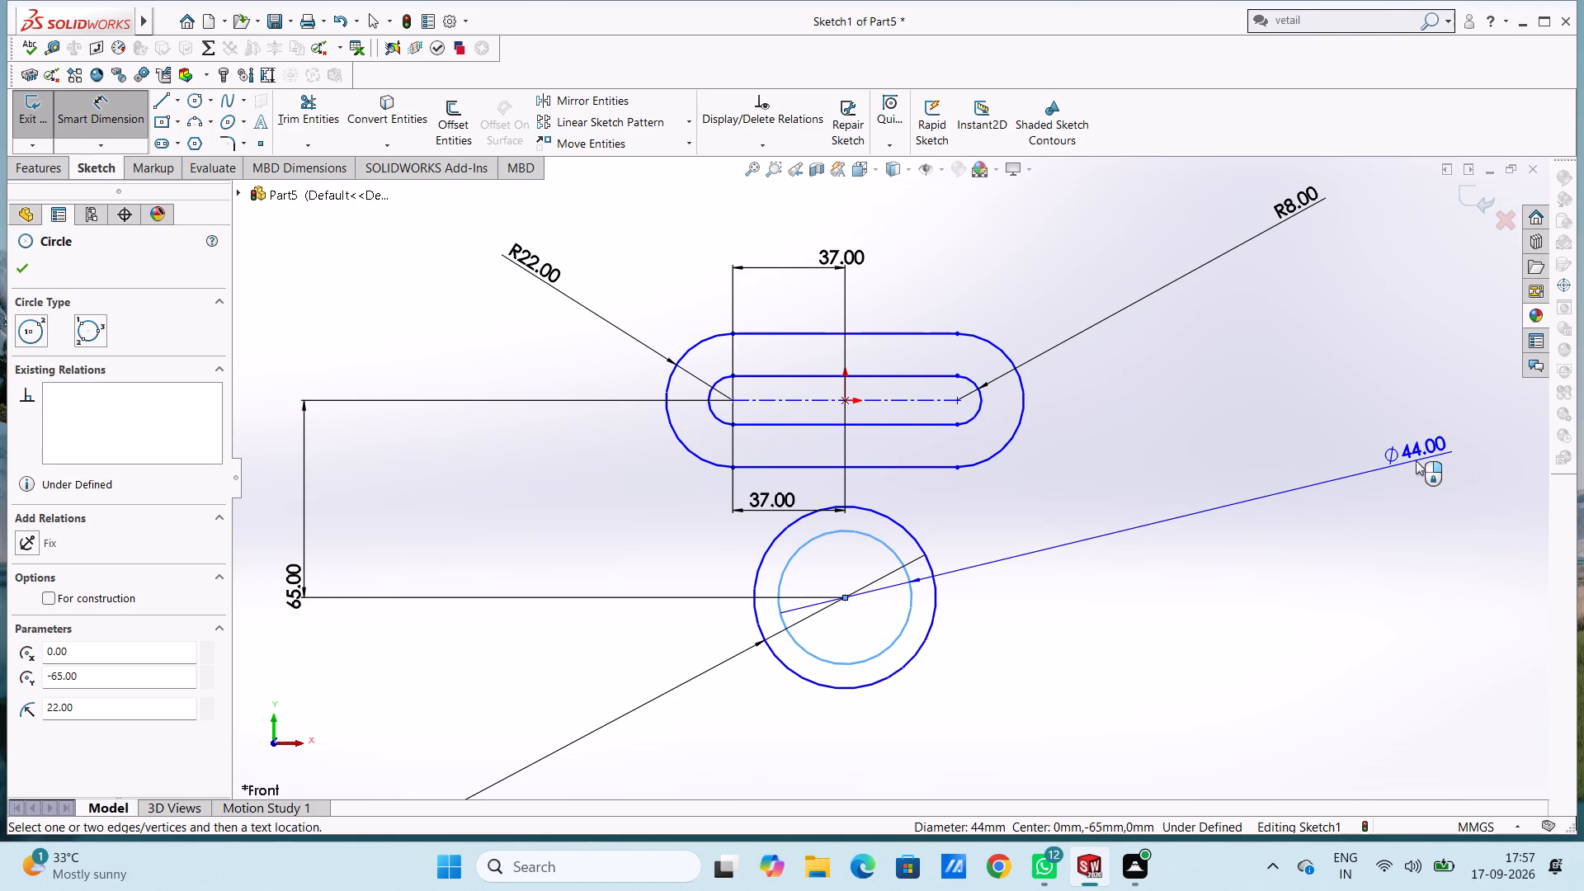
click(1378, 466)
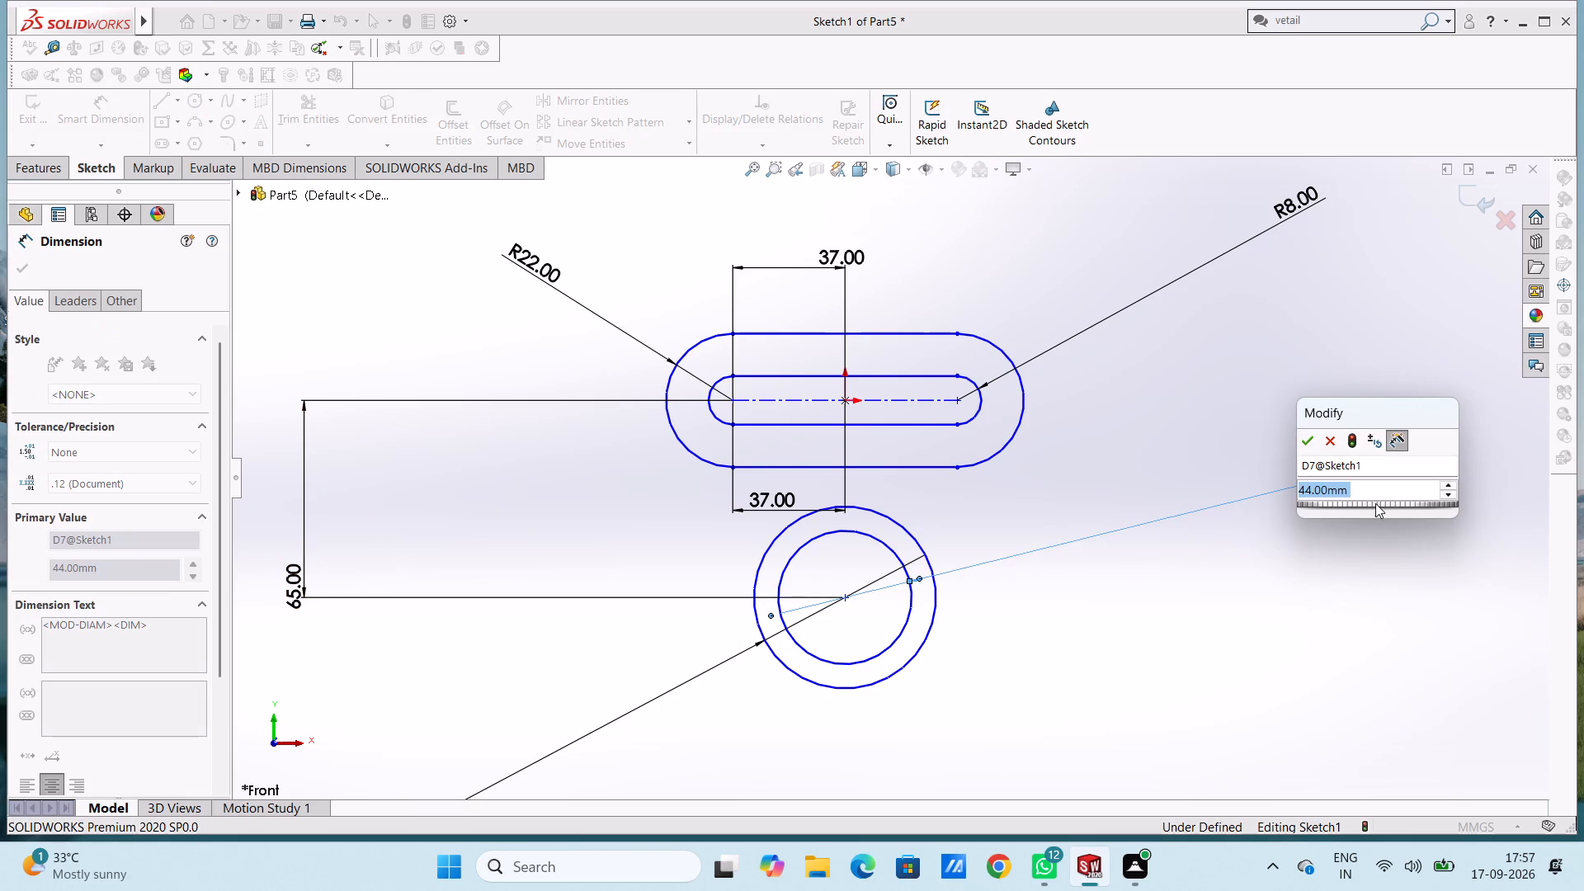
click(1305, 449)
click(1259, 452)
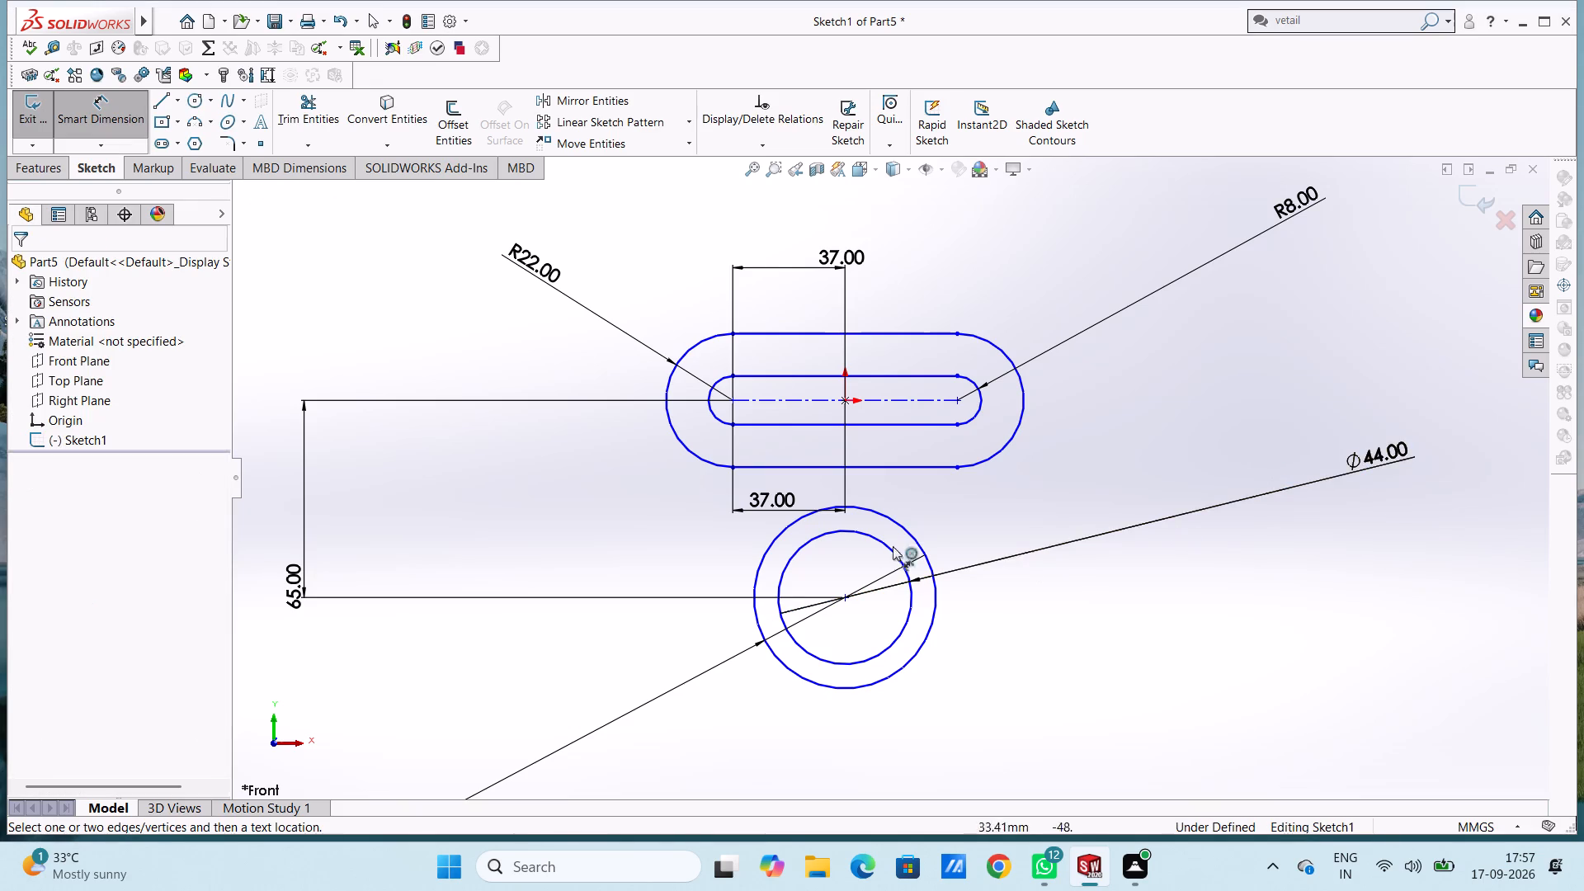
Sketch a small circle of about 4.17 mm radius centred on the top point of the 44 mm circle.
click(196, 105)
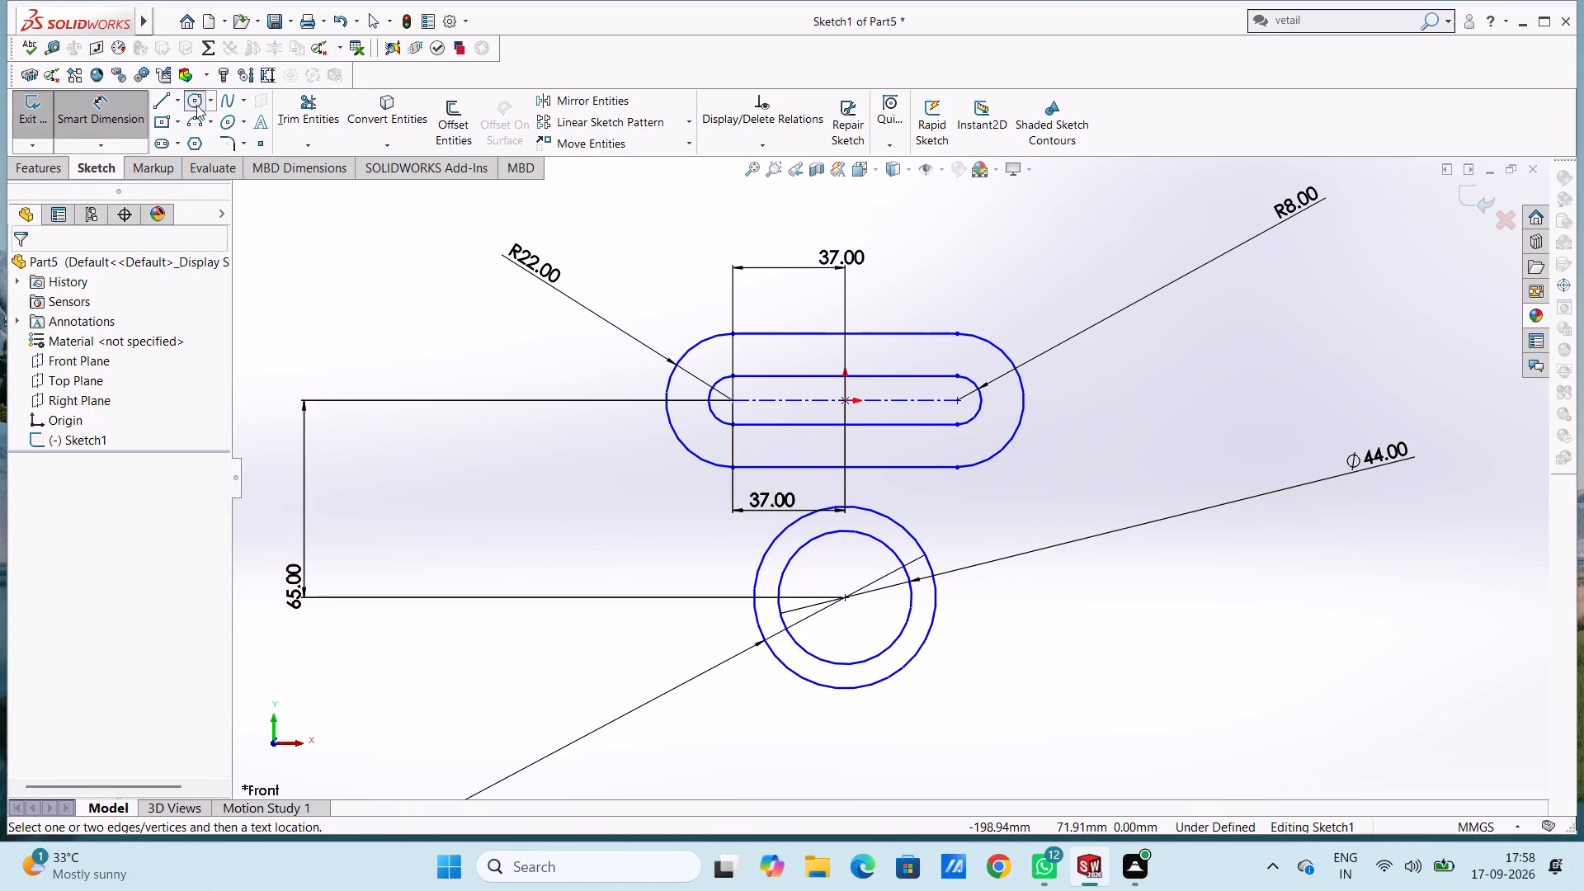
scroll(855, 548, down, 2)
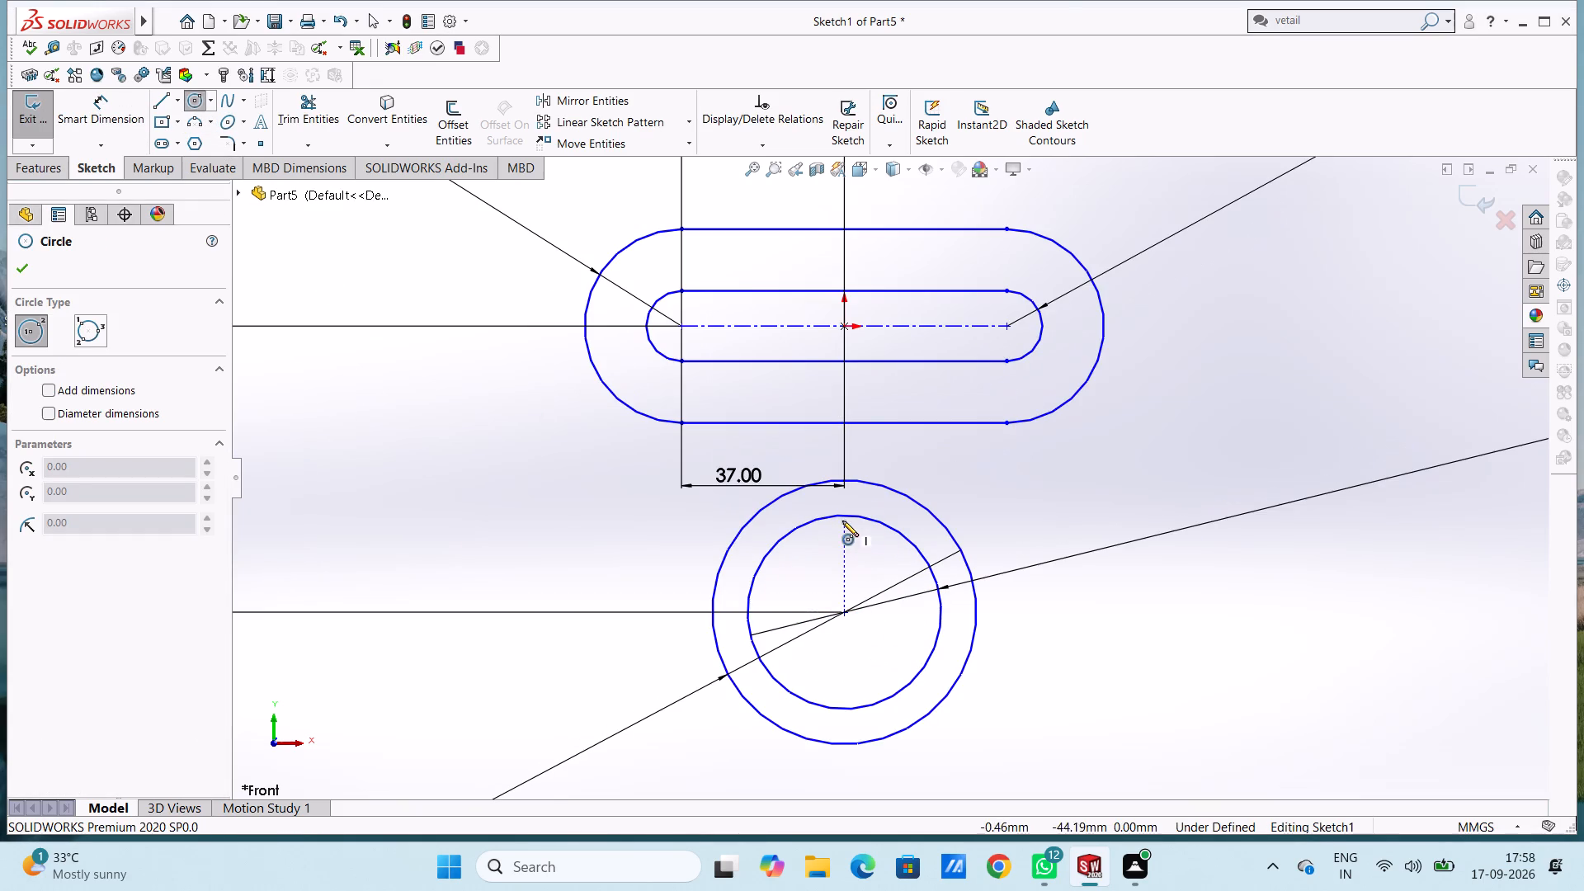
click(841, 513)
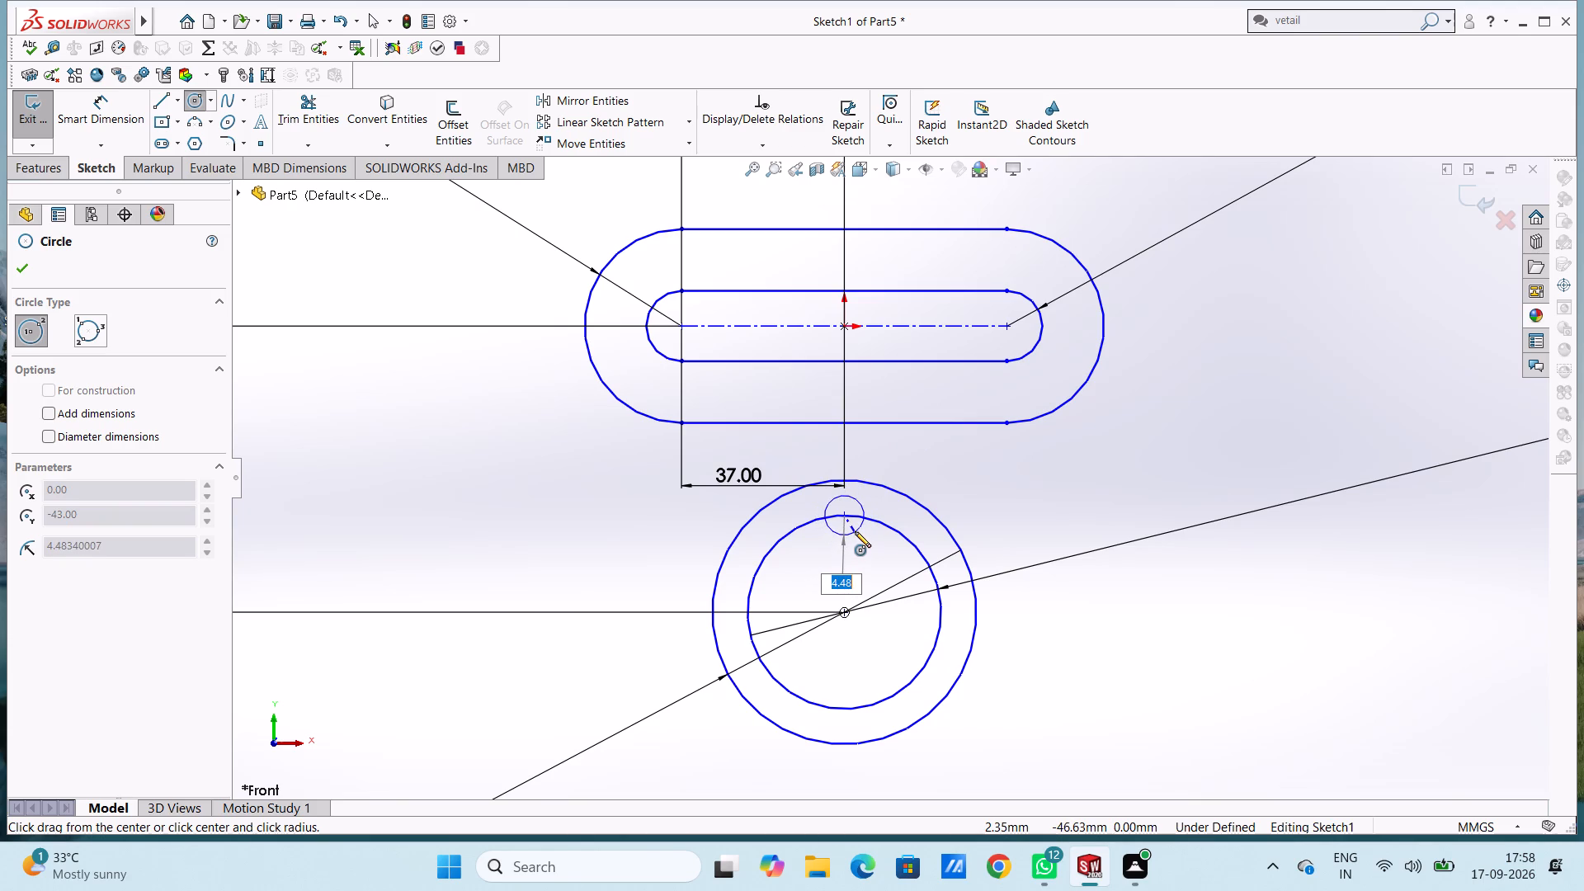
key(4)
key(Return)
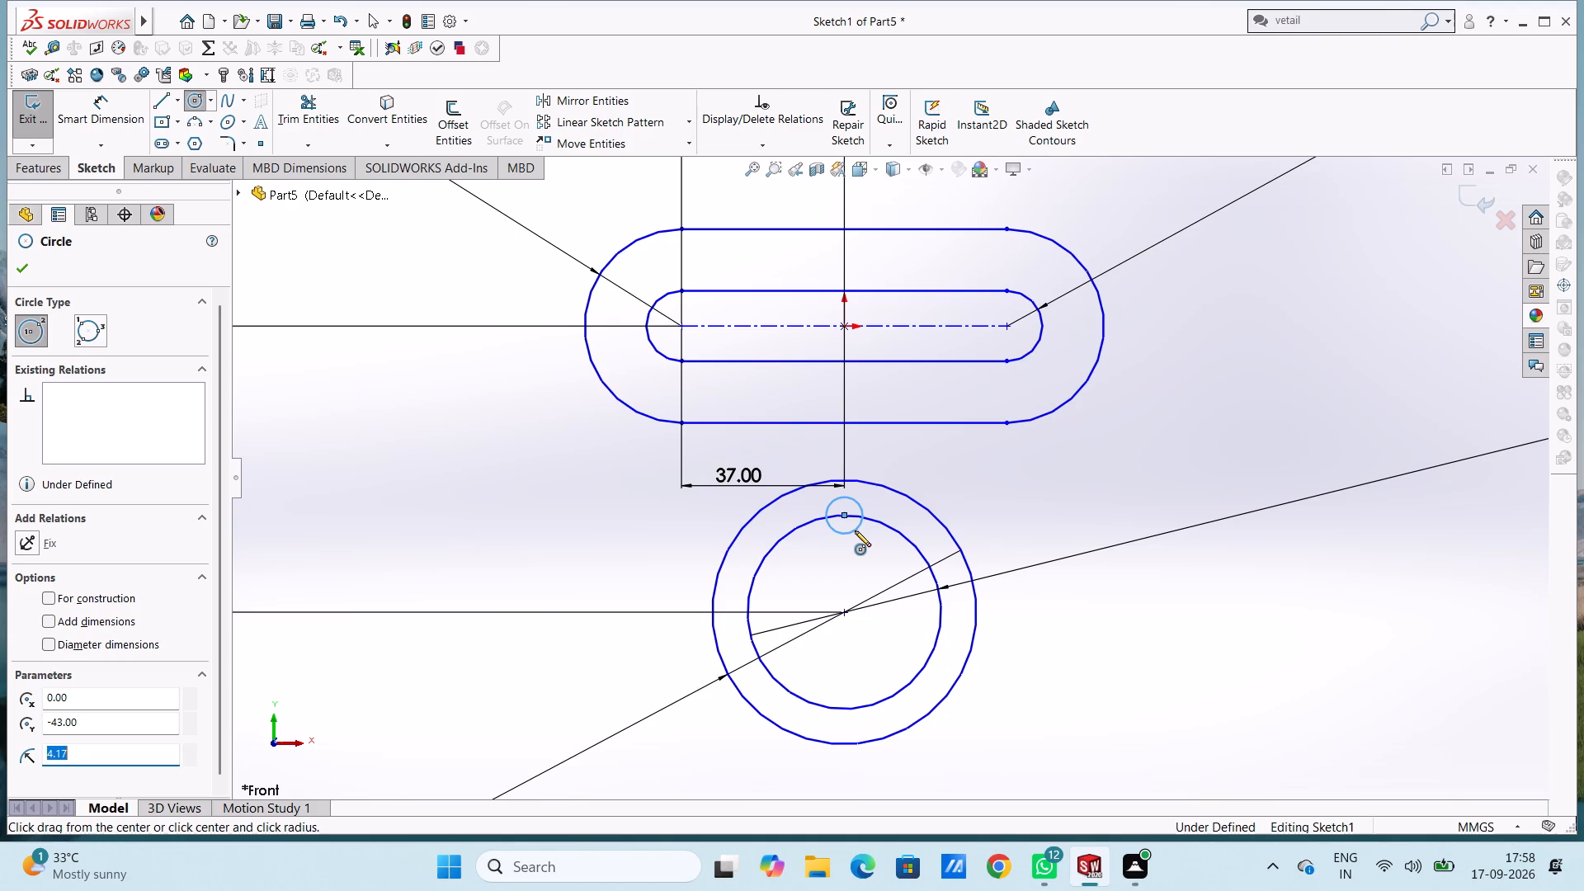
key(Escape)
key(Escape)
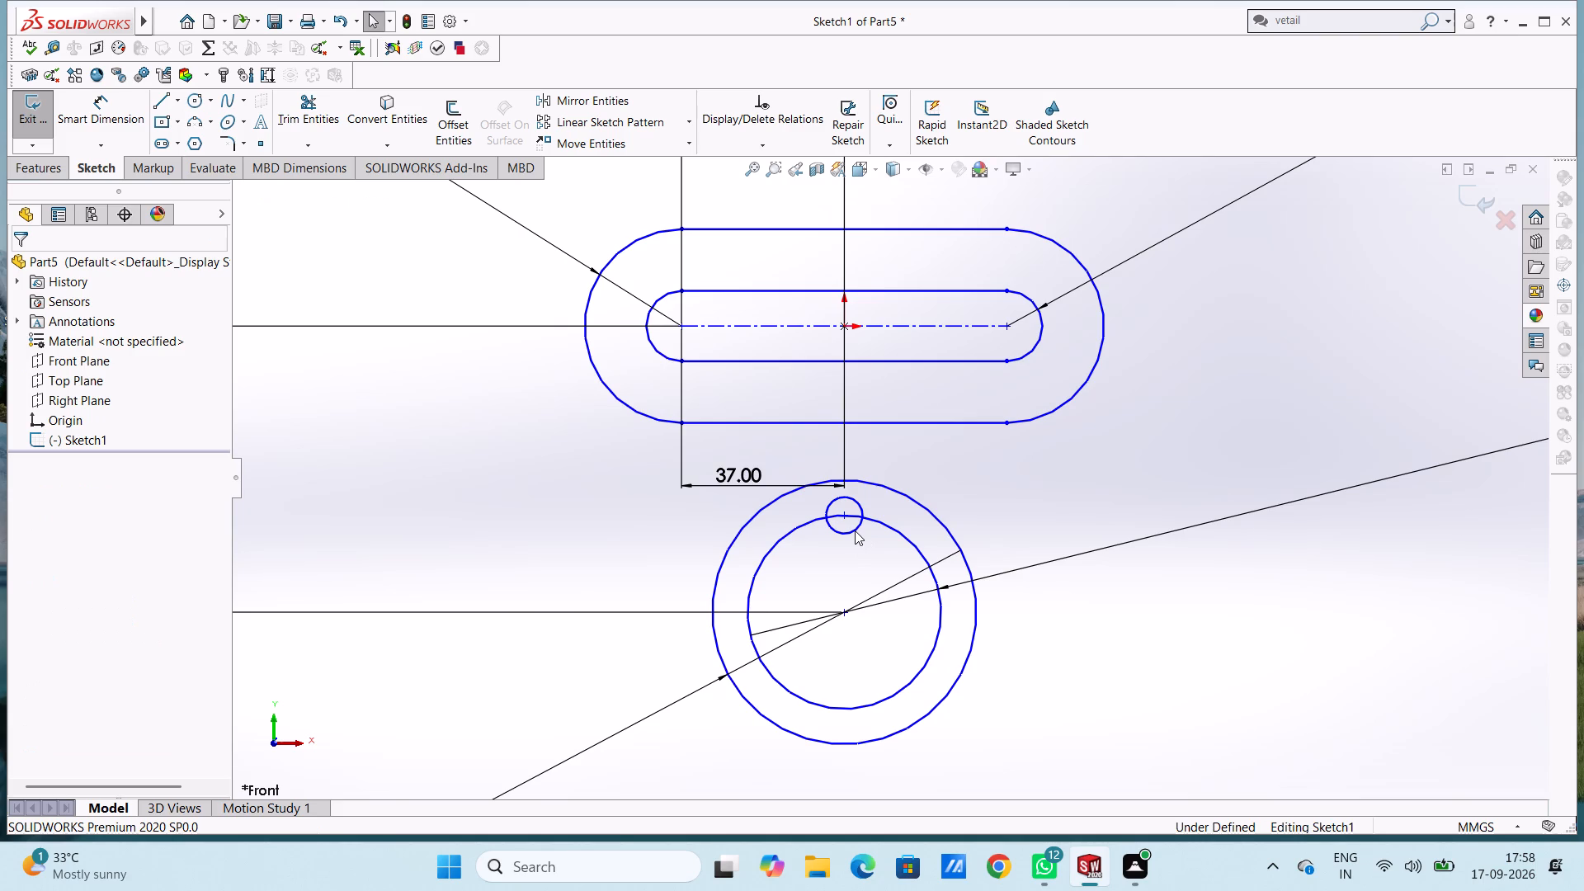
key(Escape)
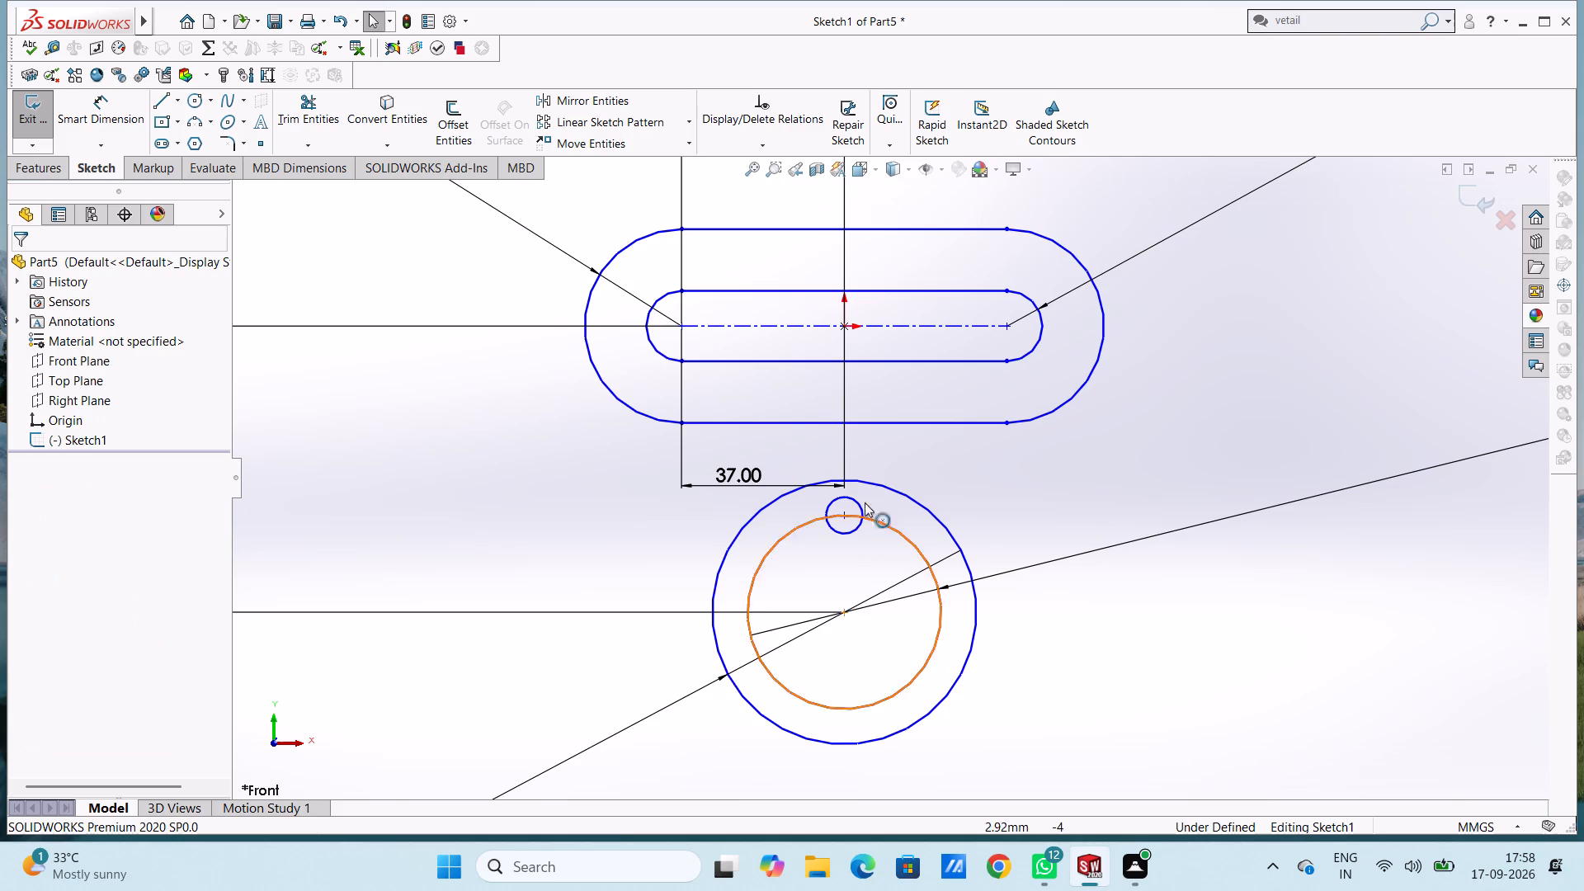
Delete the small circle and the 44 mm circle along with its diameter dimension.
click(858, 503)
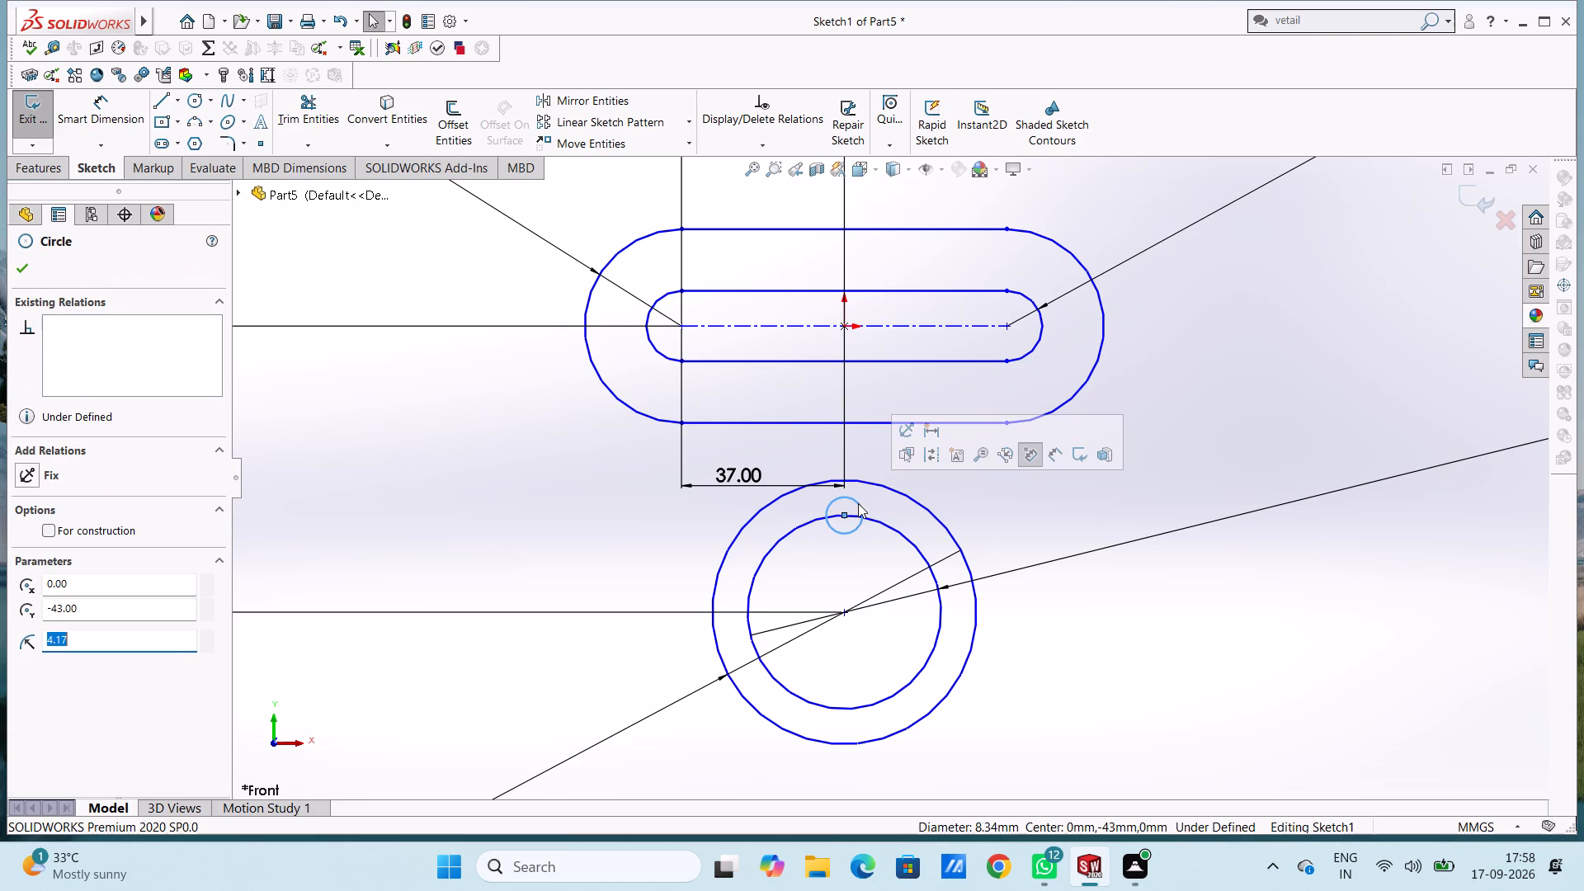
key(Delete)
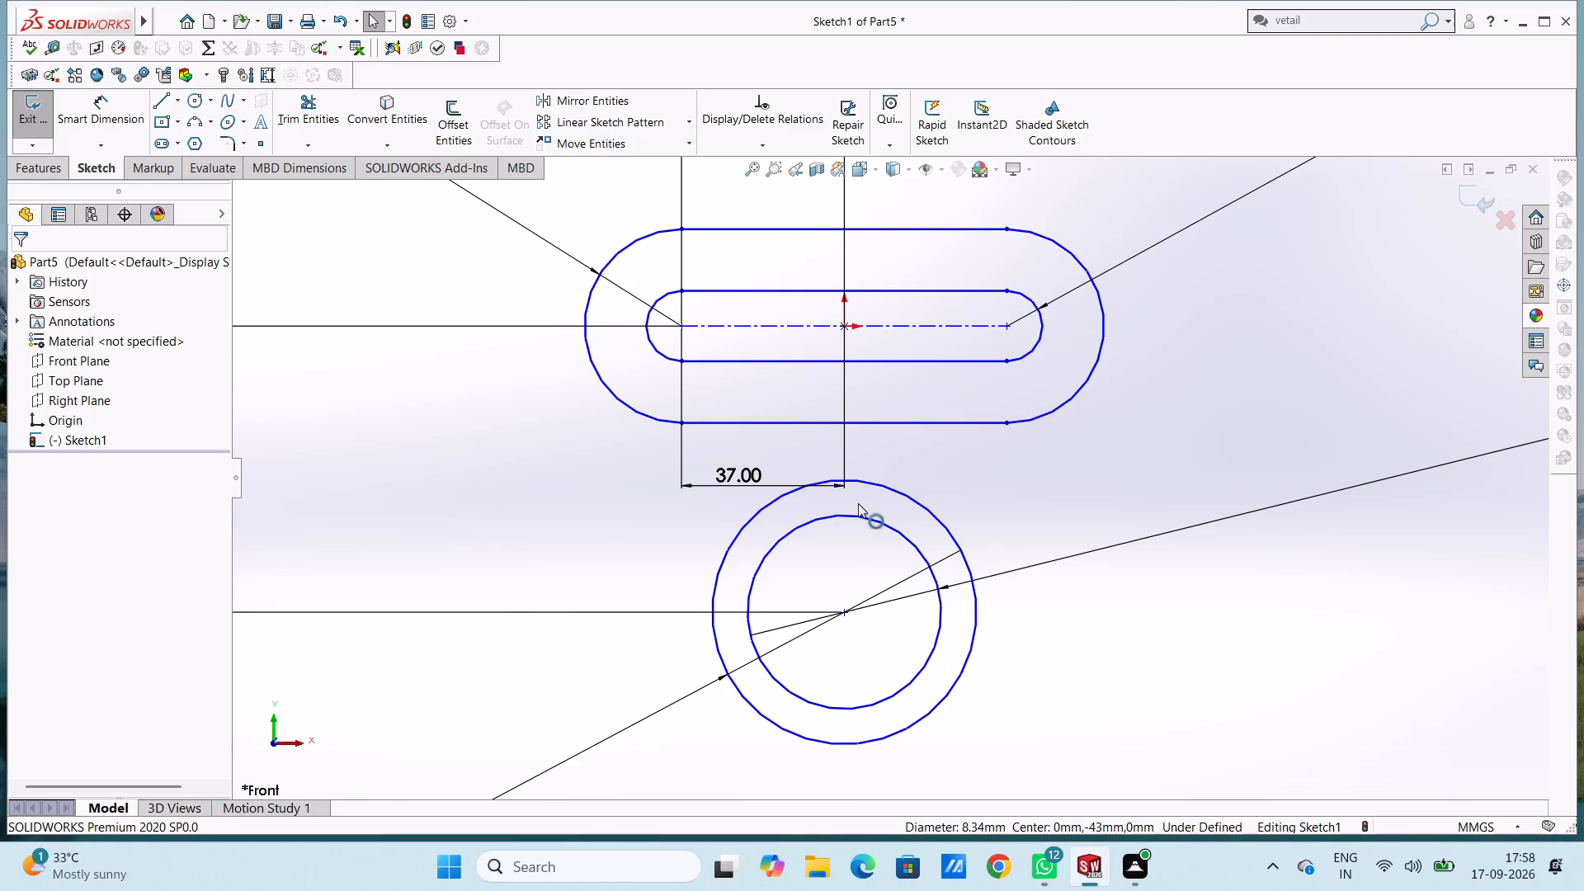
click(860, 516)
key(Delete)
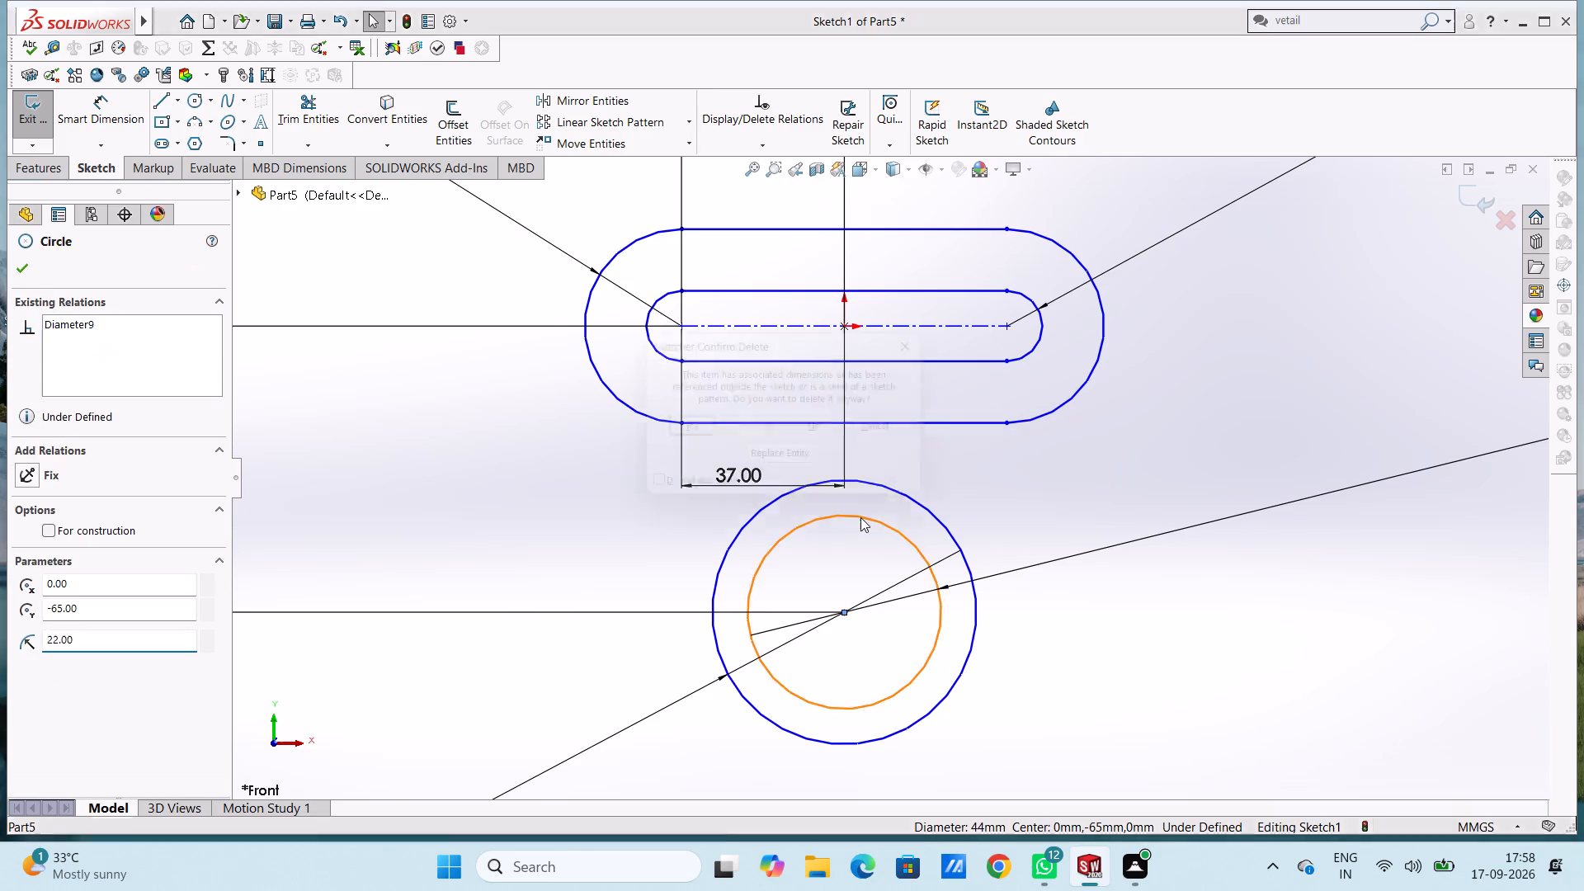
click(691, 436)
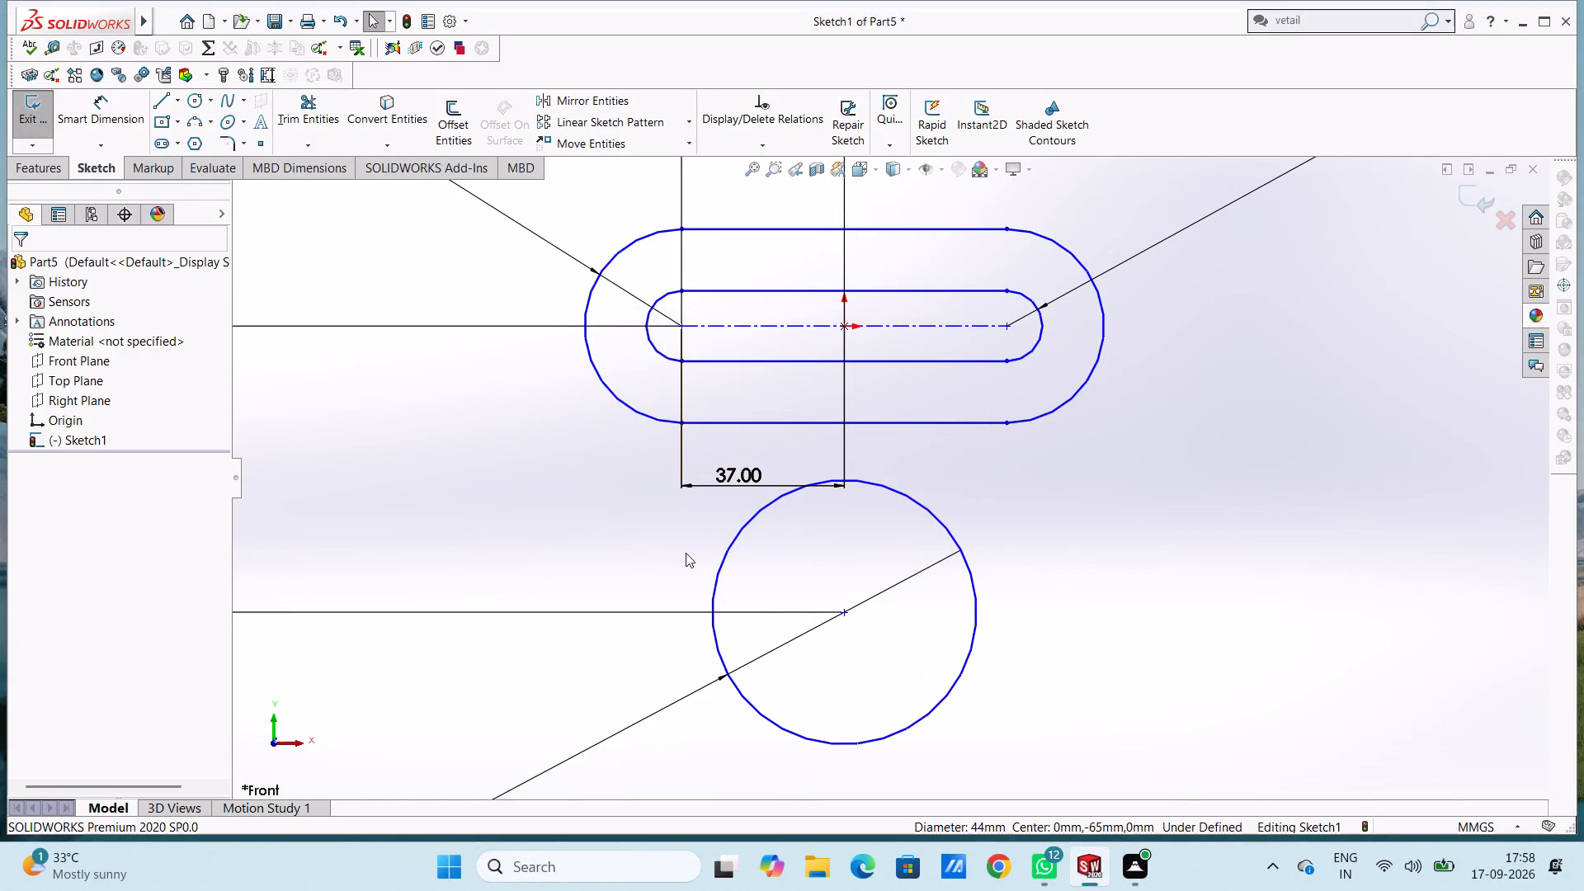
Sketch a line about 75 mm long from the outer slot's left end arc to the left side of the 60 mm circle.
scroll(686, 553, up, 2)
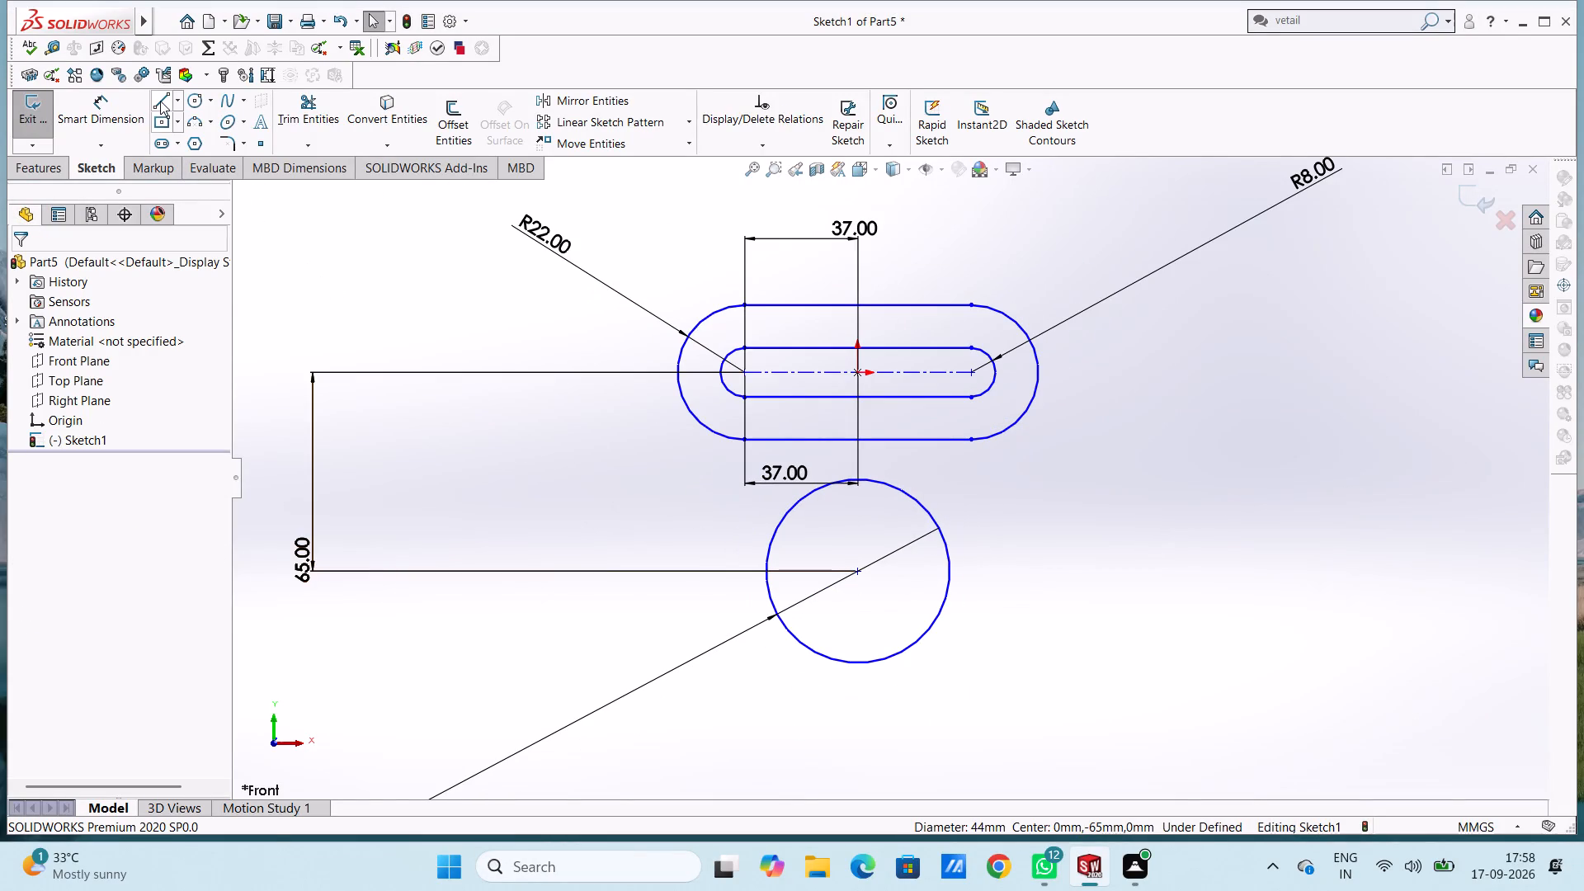
click(159, 99)
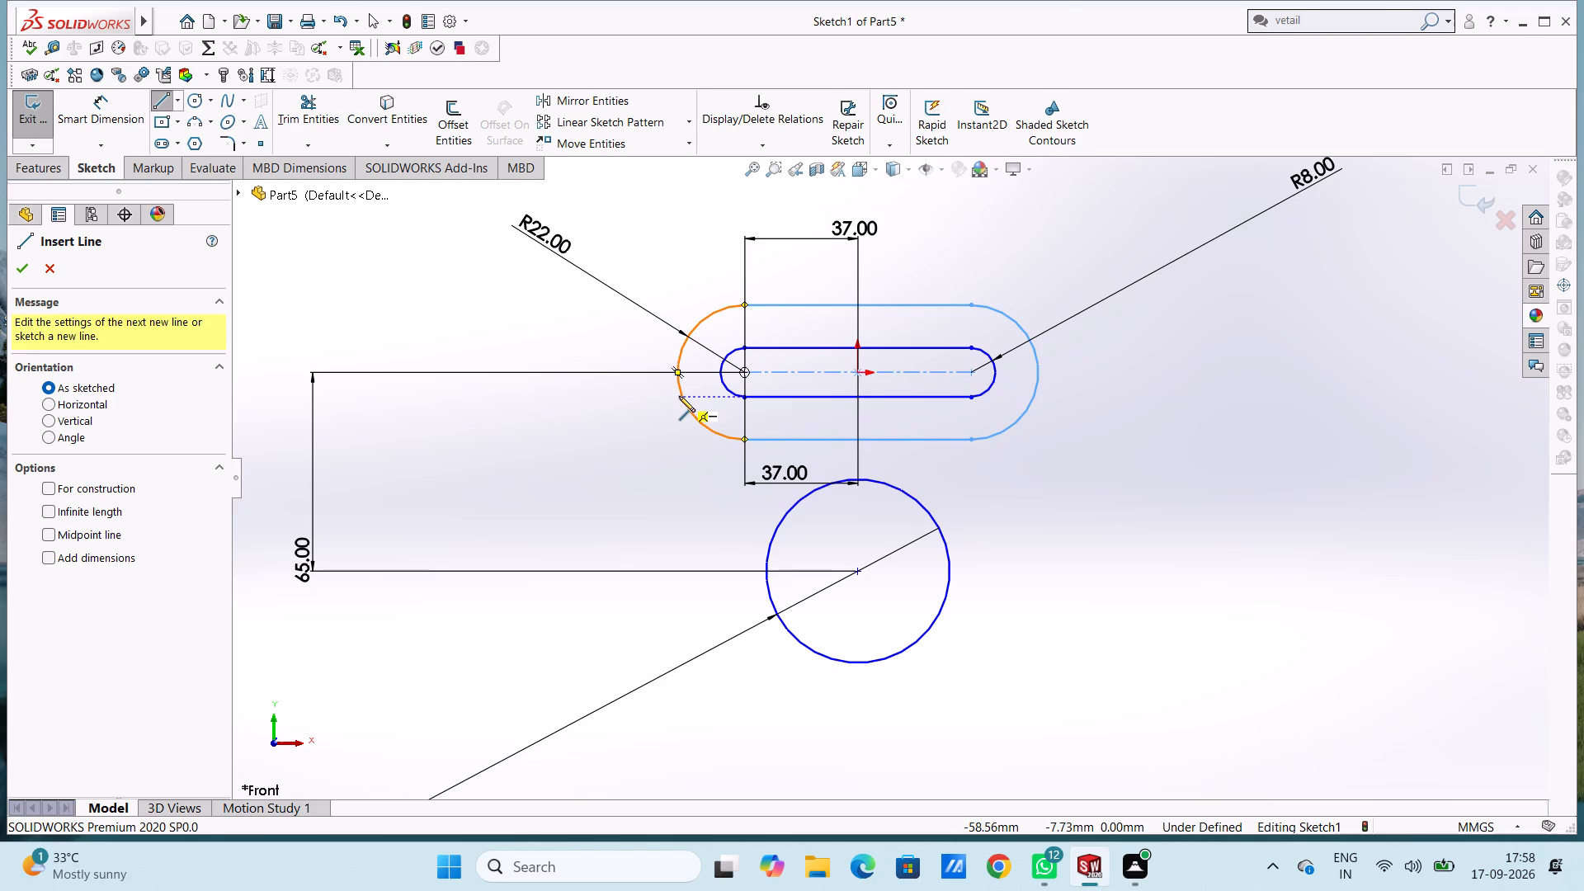
click(679, 396)
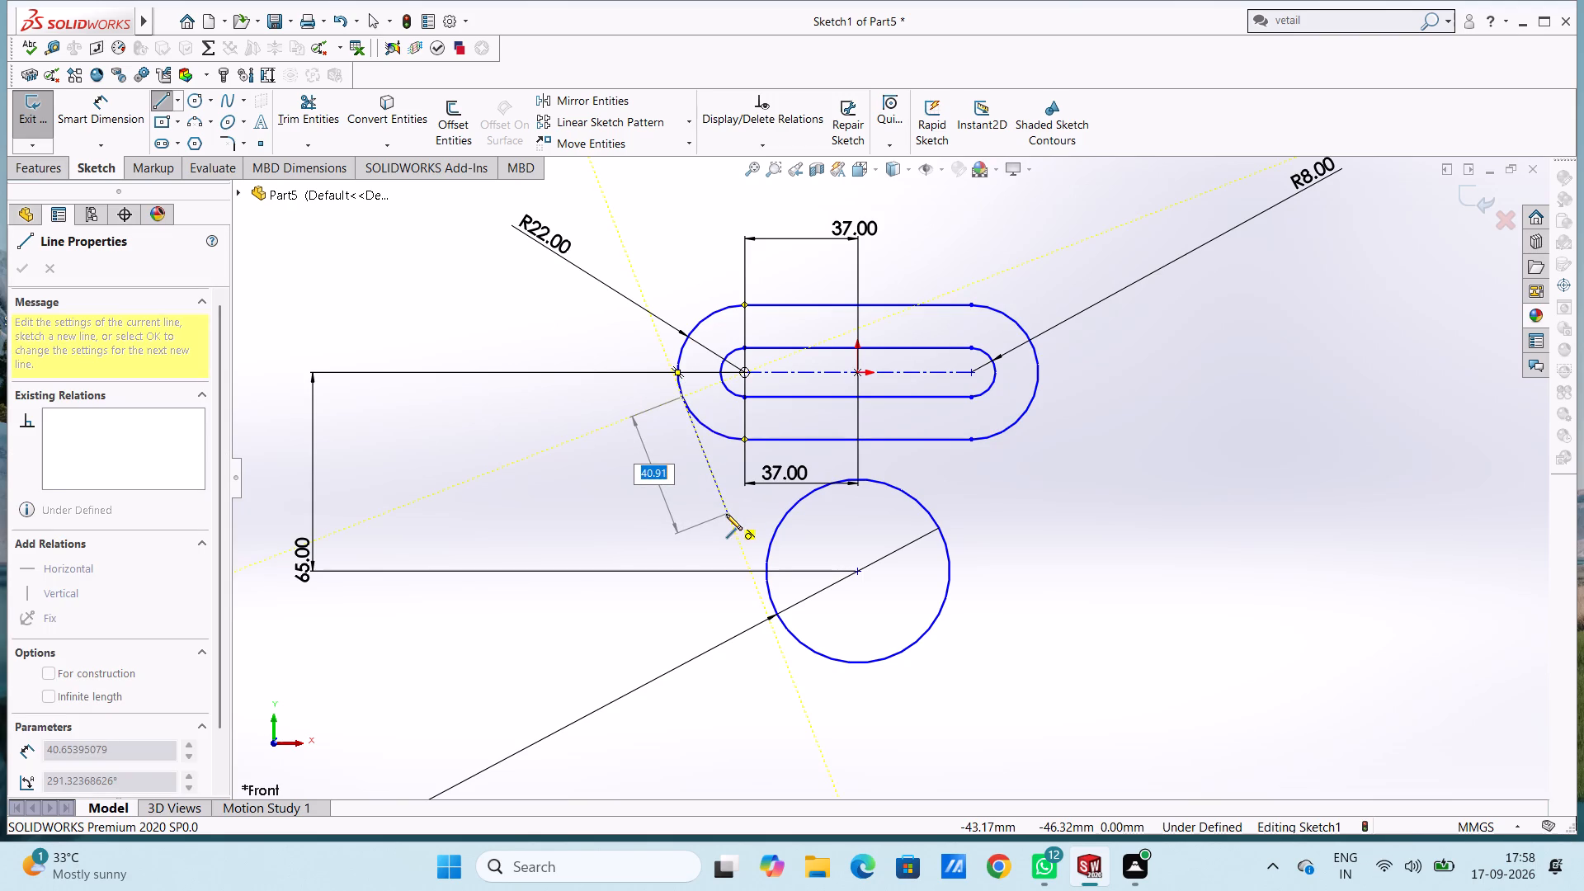
click(771, 610)
key(Escape)
key(Escape)
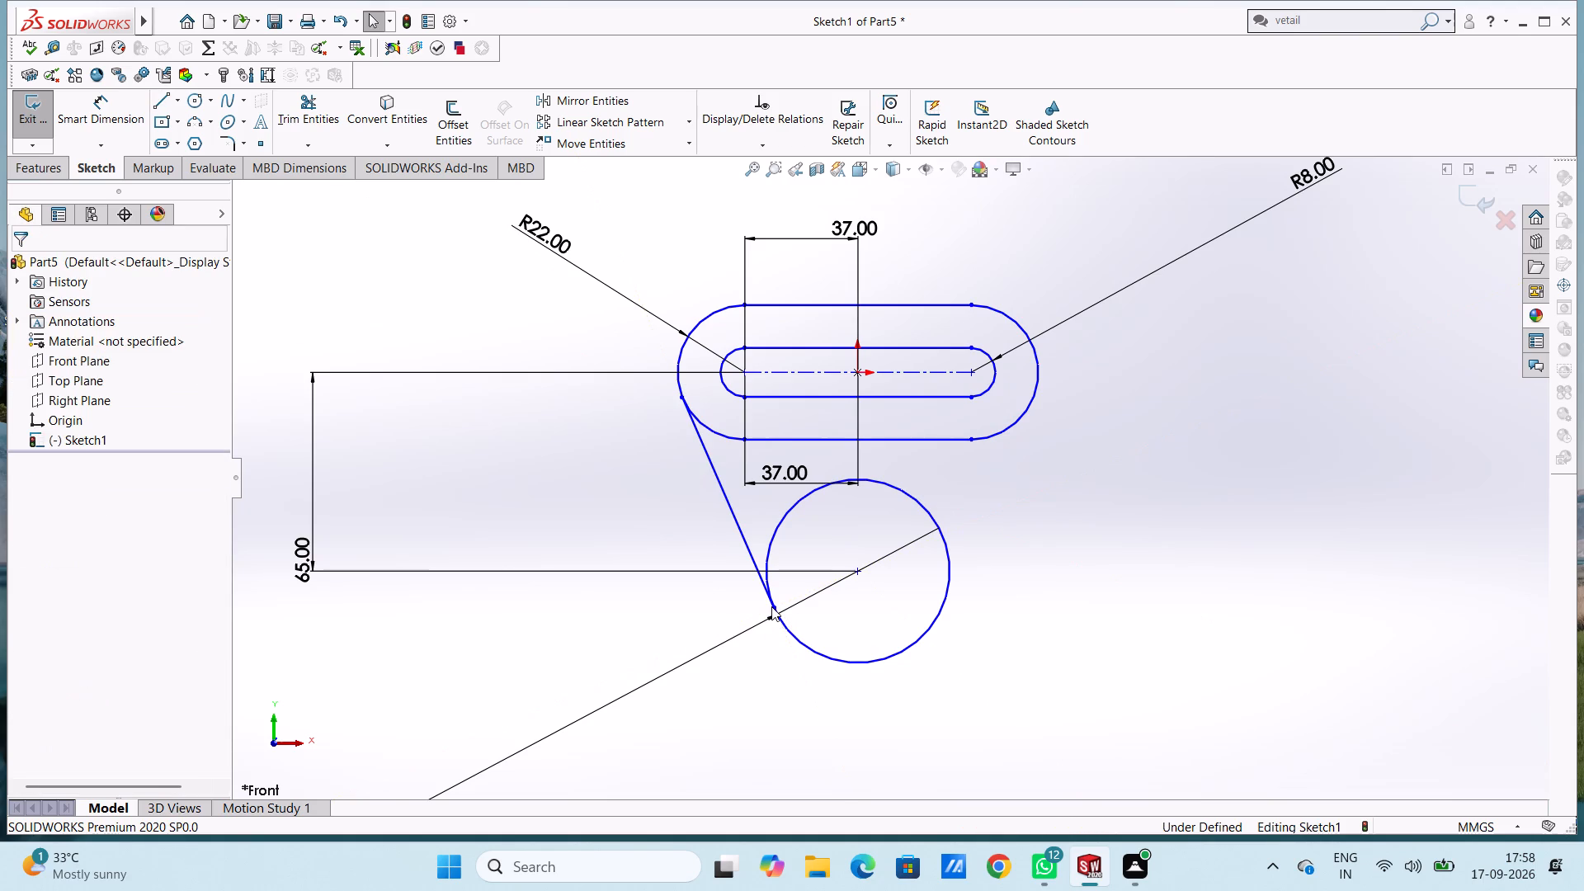
Sketch a matching line about 75 mm long from the right side of the 60 mm circle to the outer slot's right end arc.
click(155, 106)
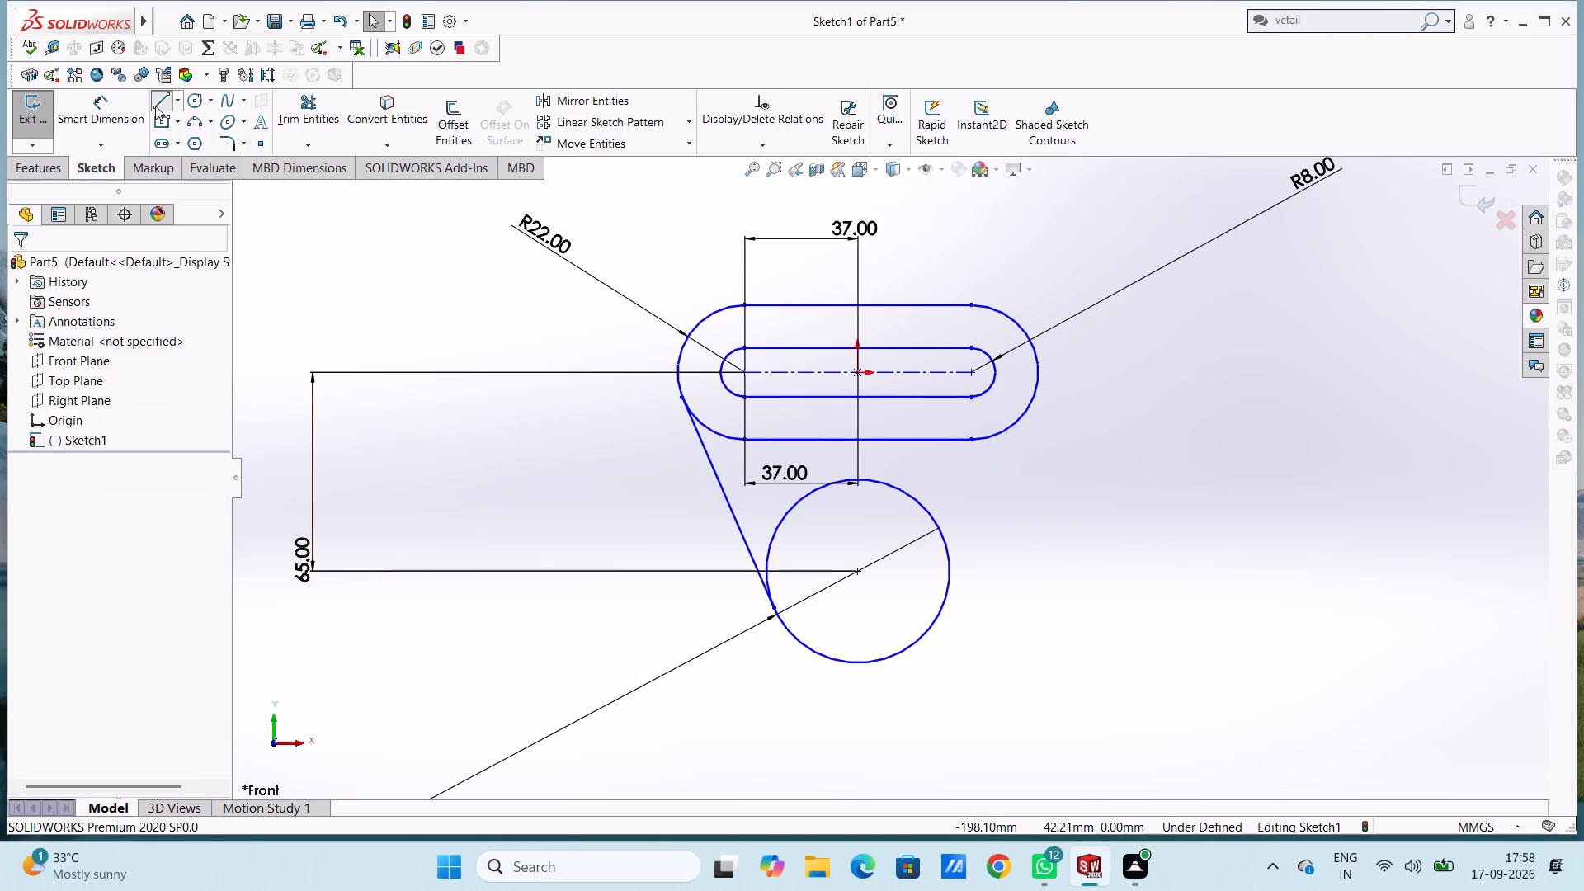
click(940, 607)
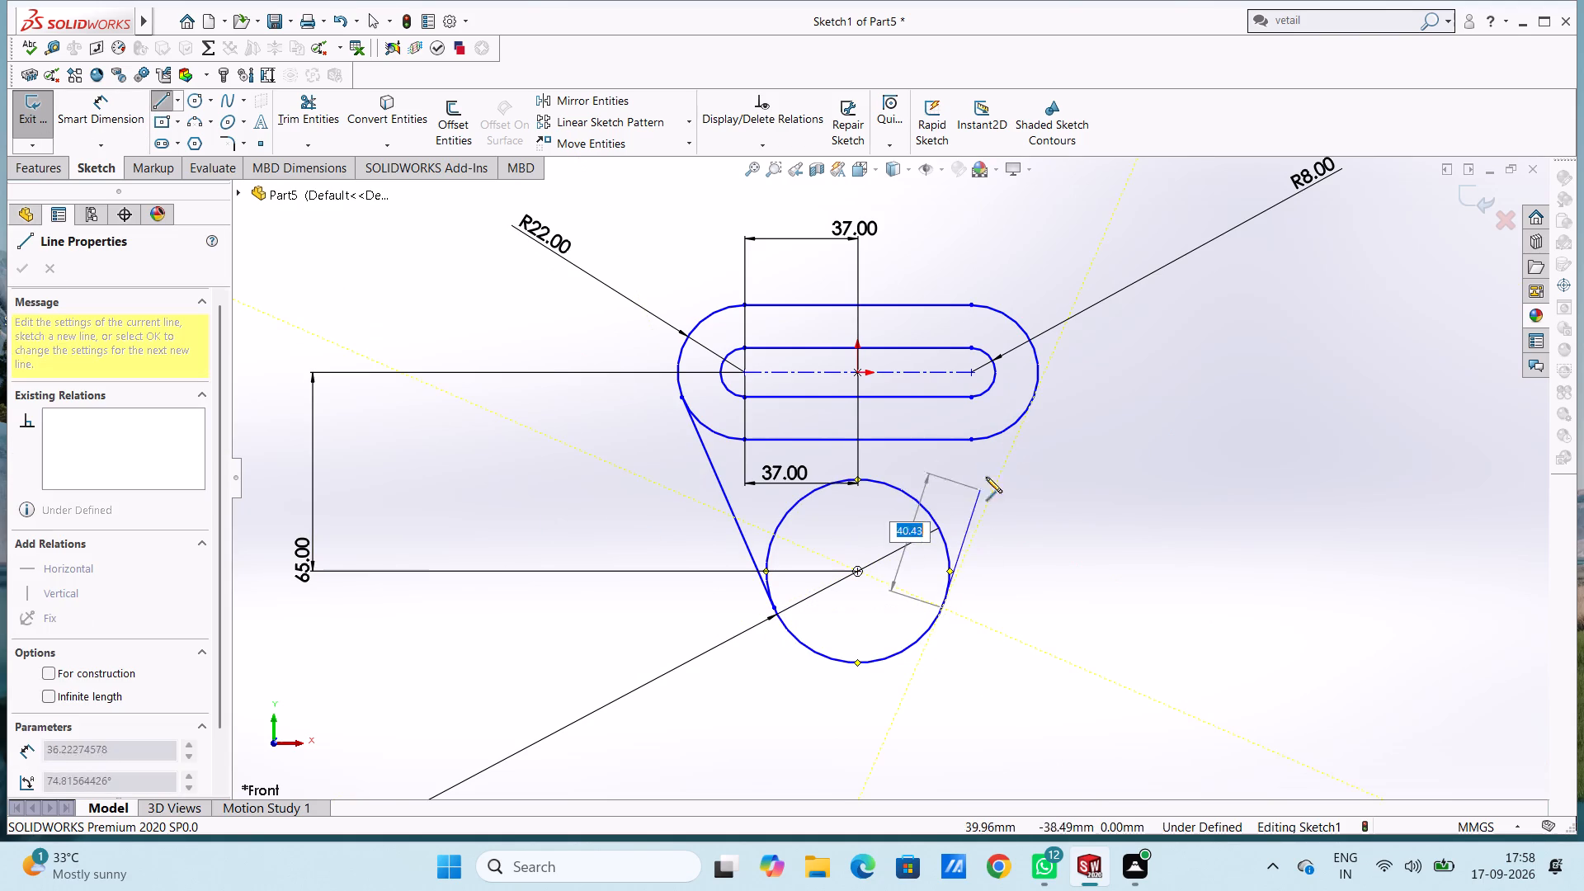
click(1035, 393)
key(Escape)
key(Escape)
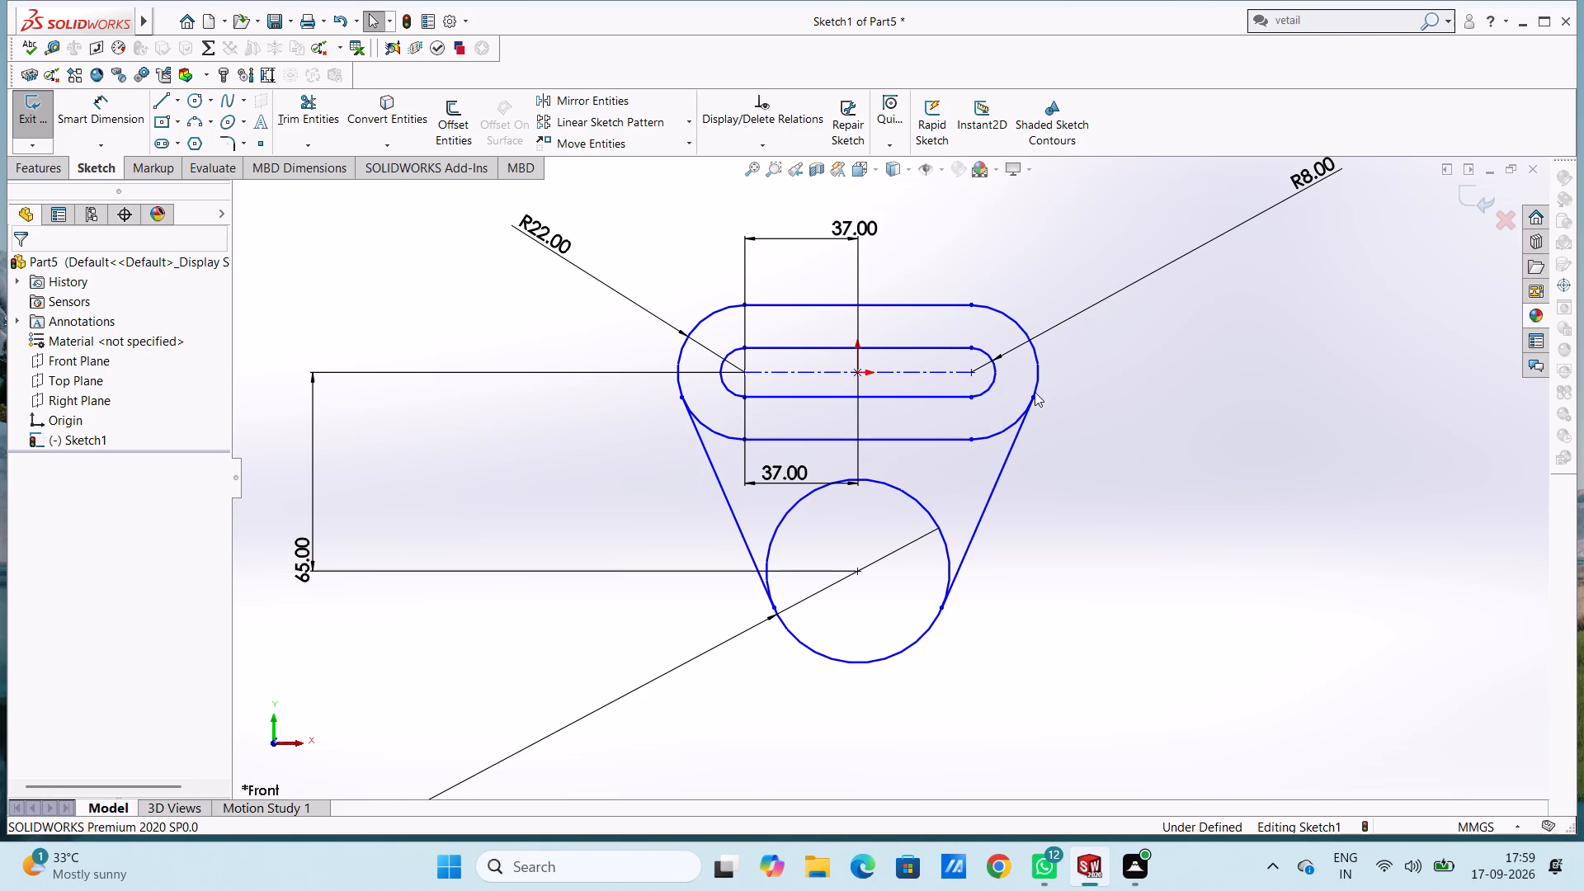
Trim away the upper arc of the 60 mm circle between the two slanted lines.
click(321, 123)
click(799, 502)
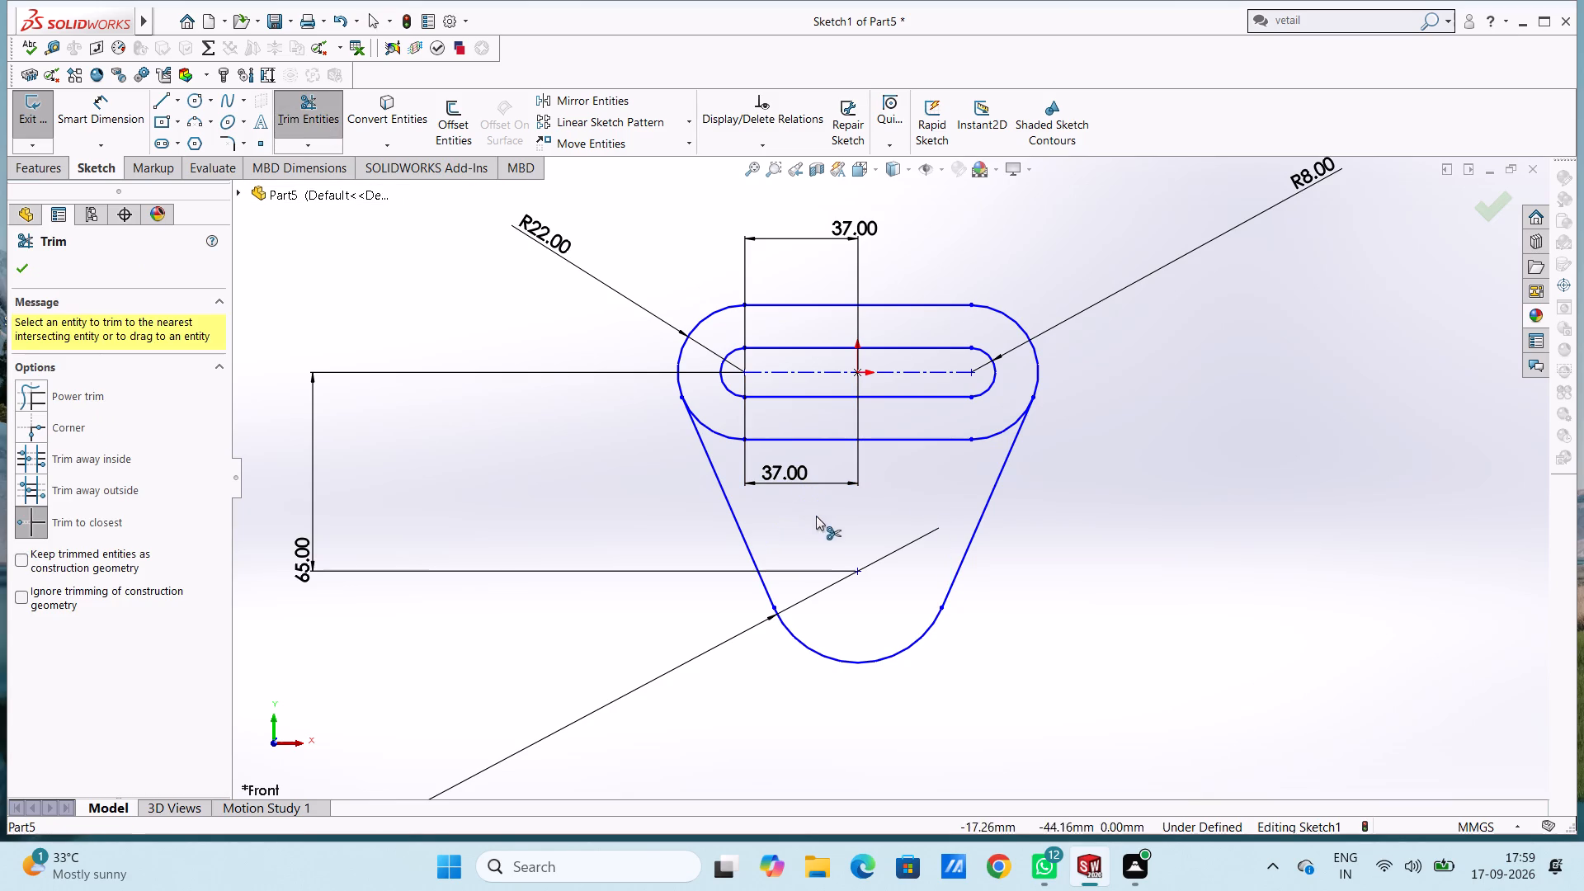
scroll(839, 527, up, 3)
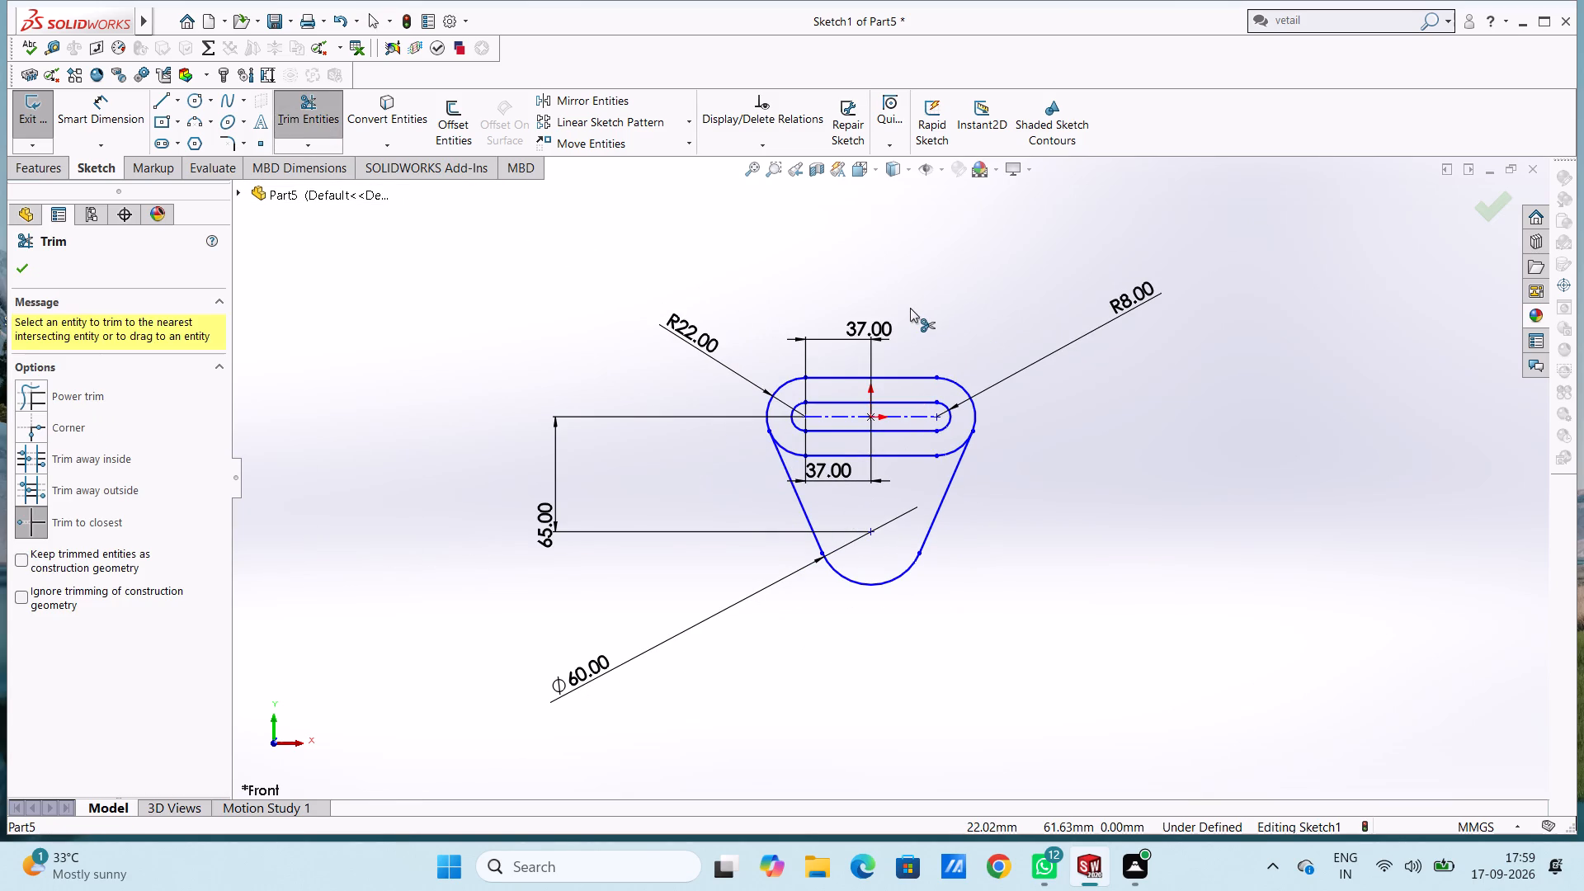
scroll(910, 308, down, 2)
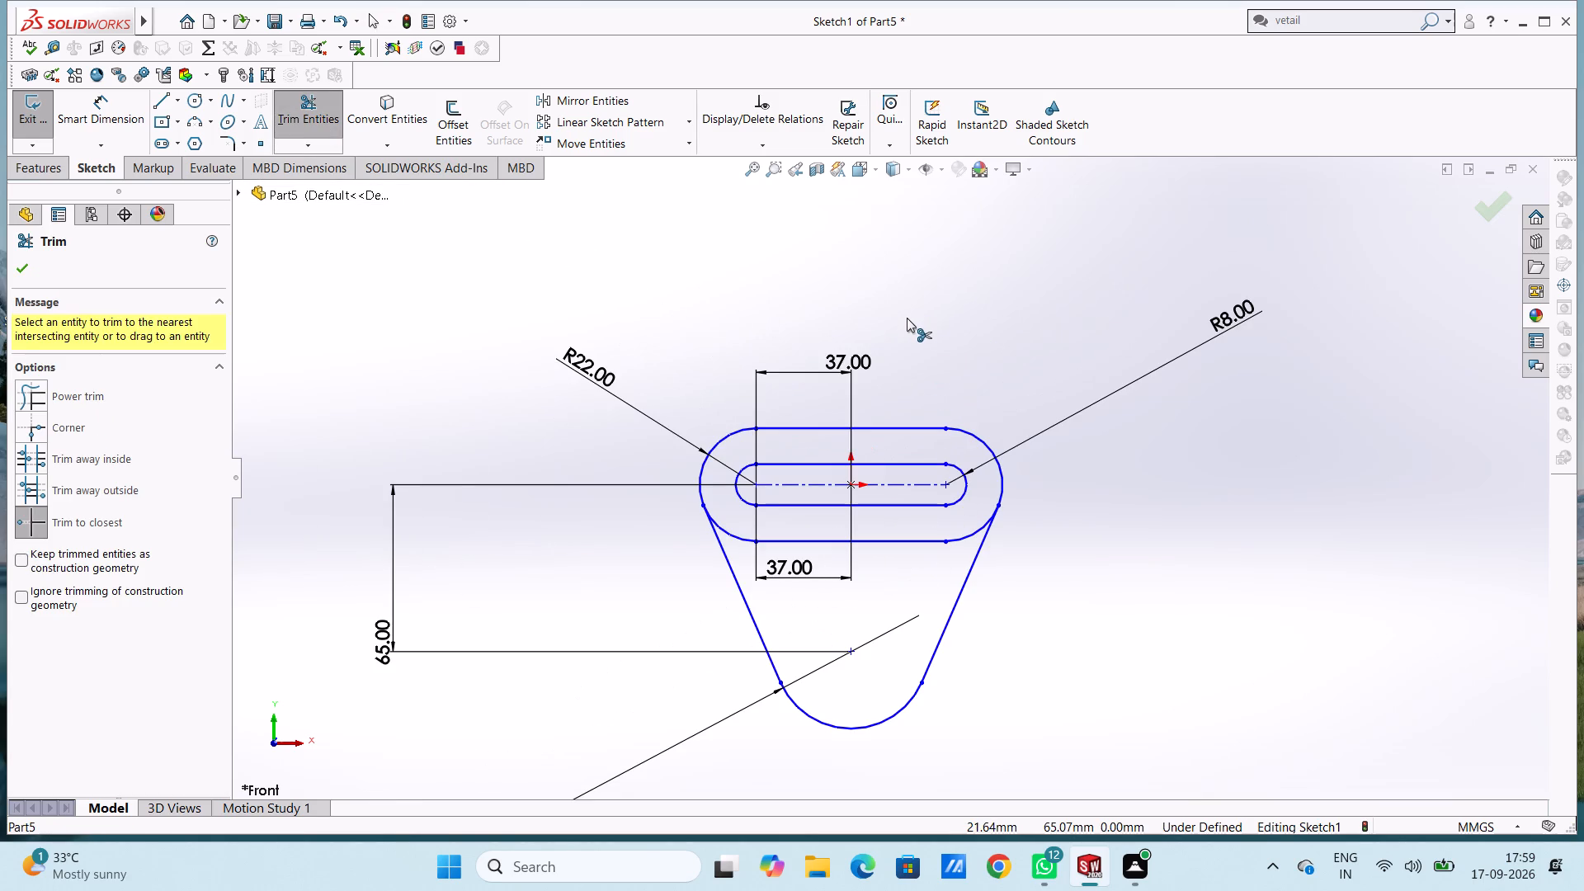
key(Escape)
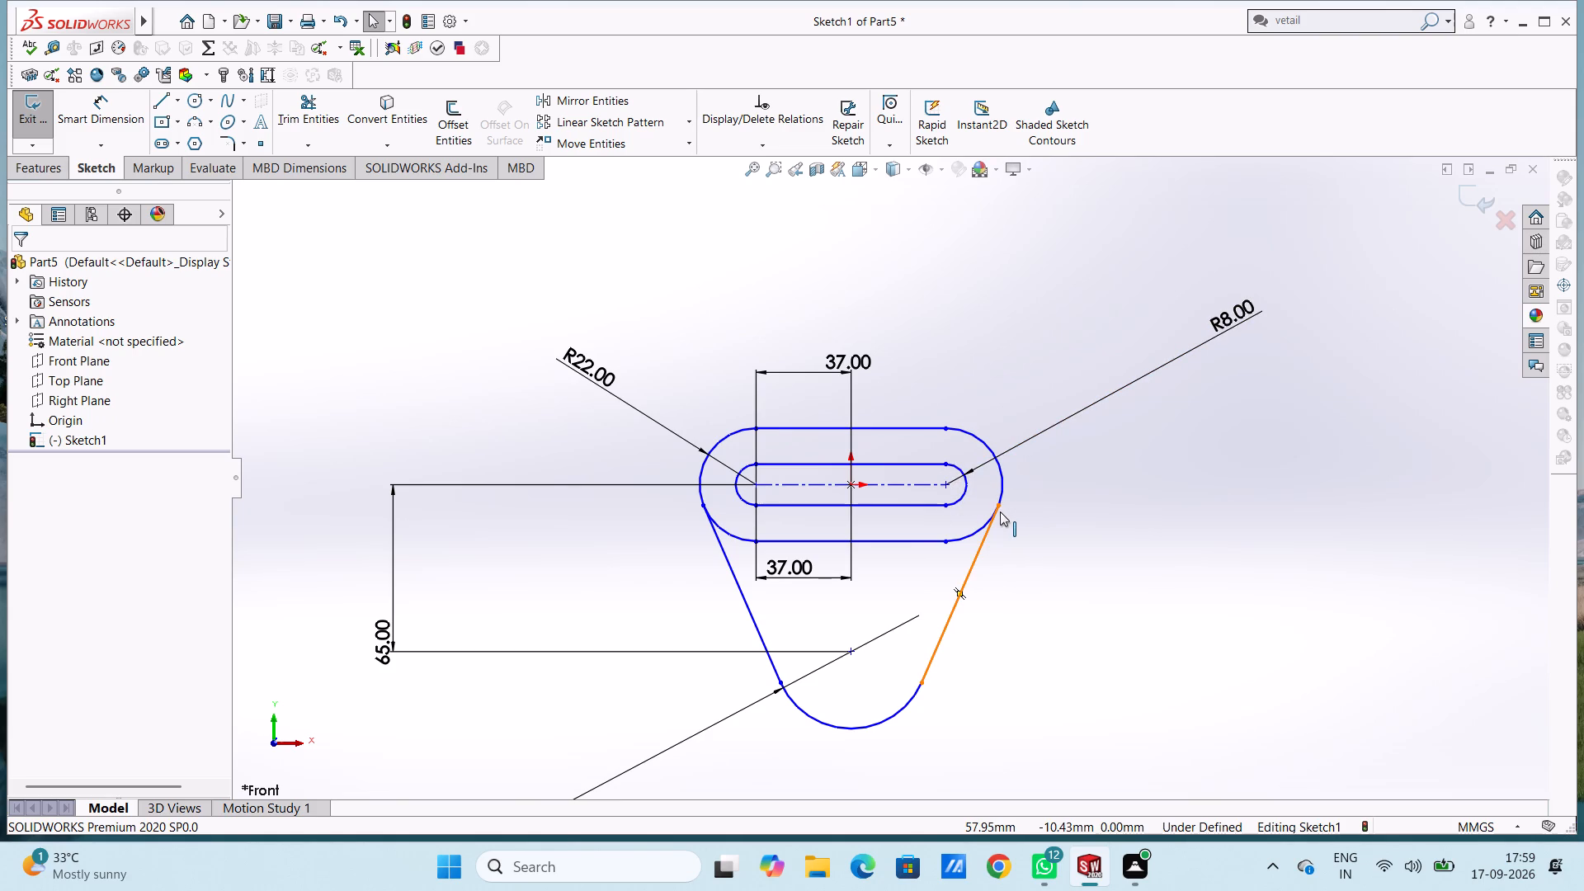
Sketch a circle of 56 mm radius centred about 101 mm directly above the origin.
scroll(924, 342, down, 1)
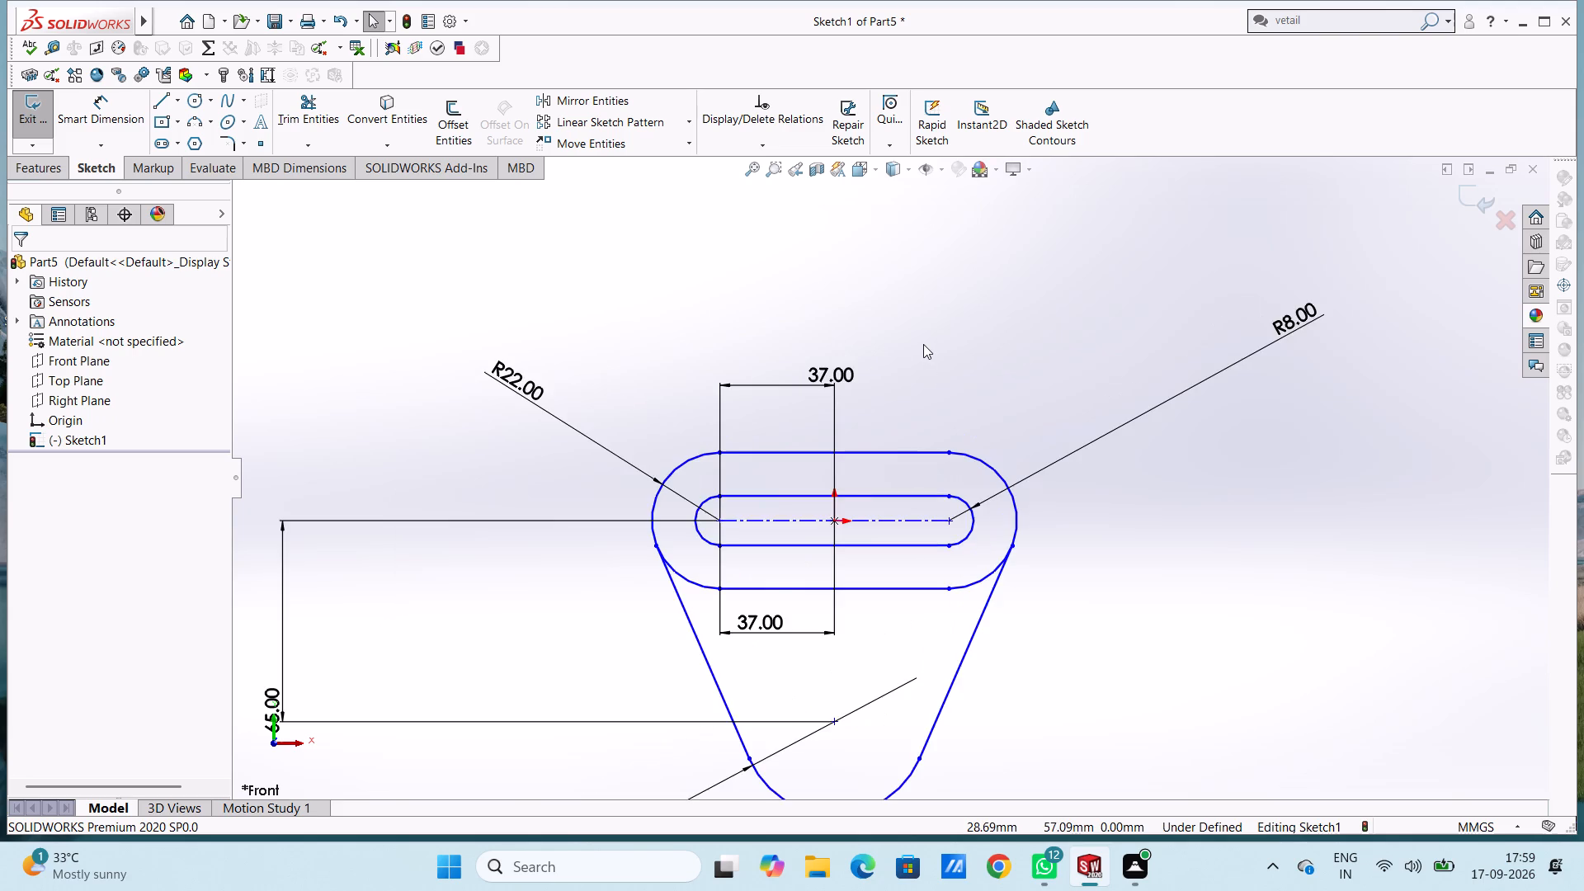
scroll(923, 344, up, 3)
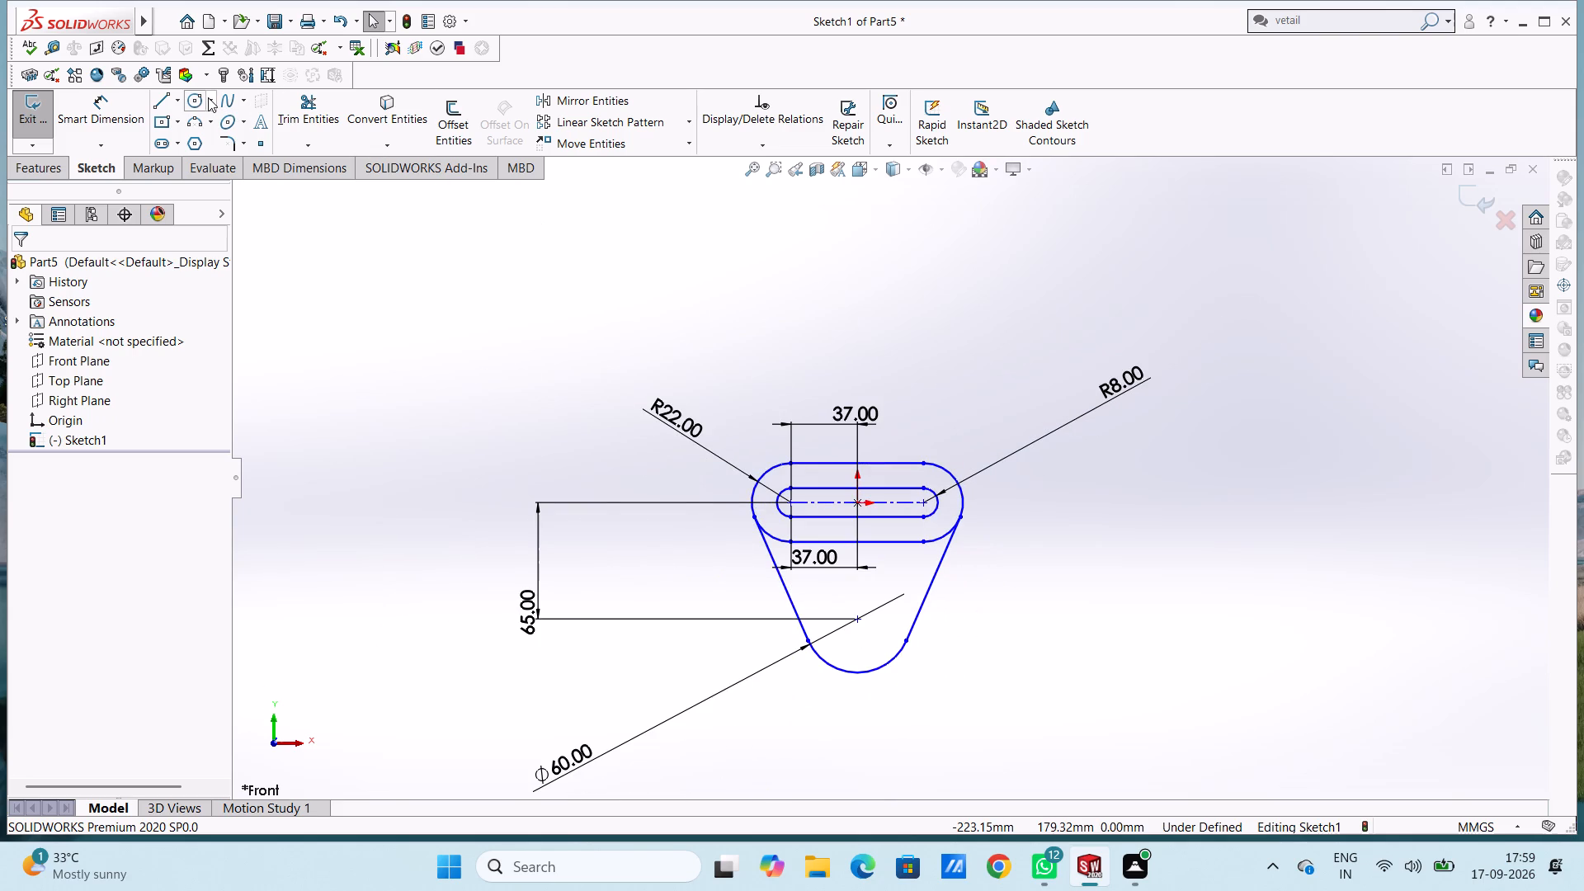
click(196, 101)
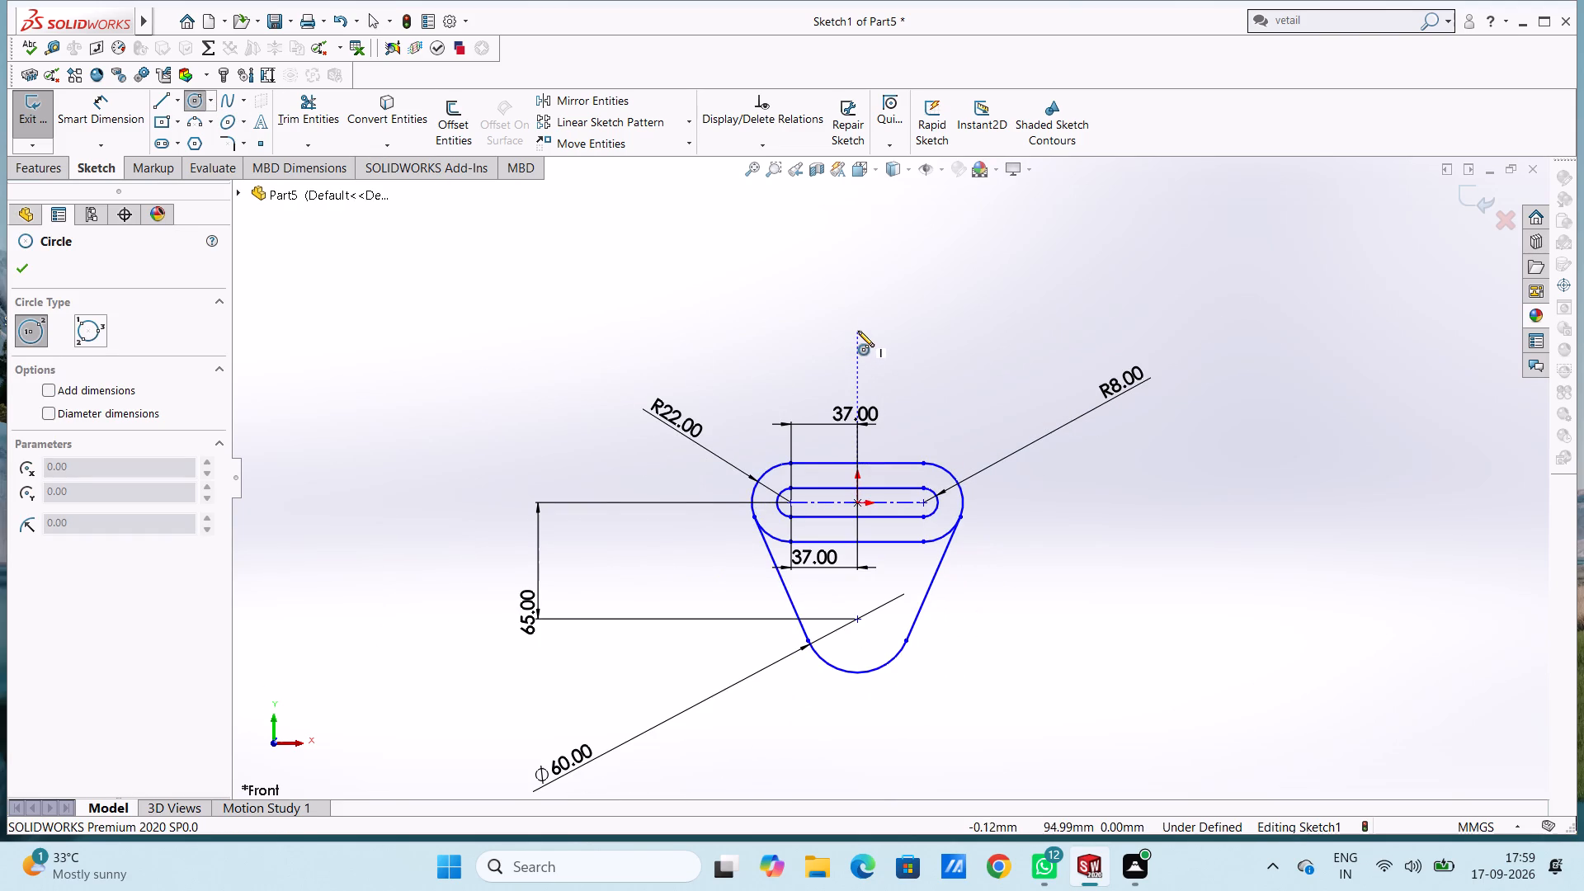
click(858, 323)
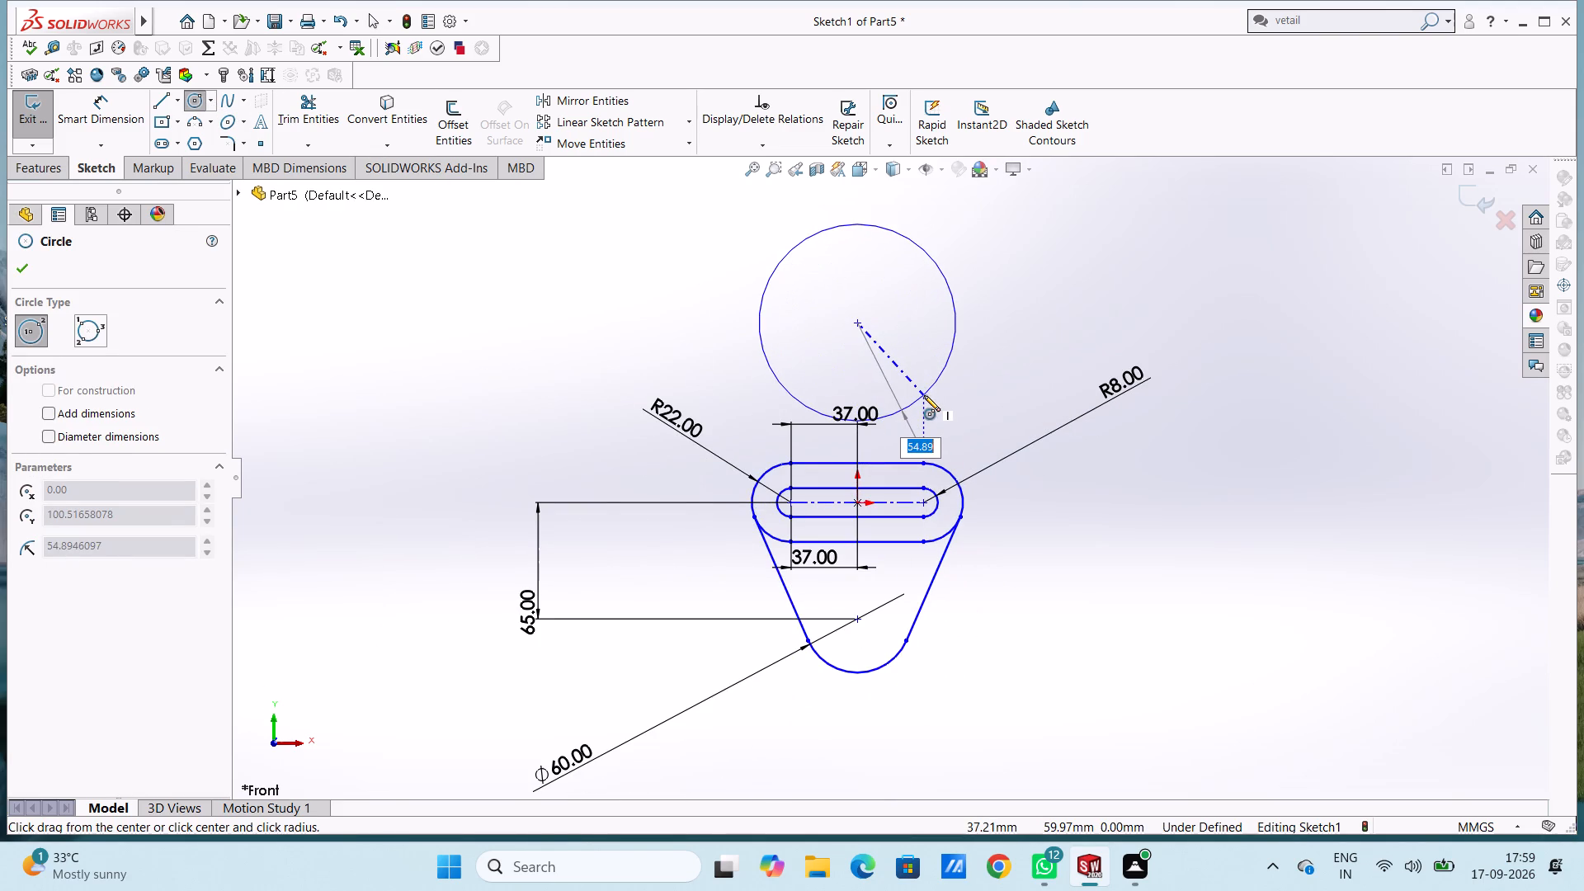
text(56)
key(Return)
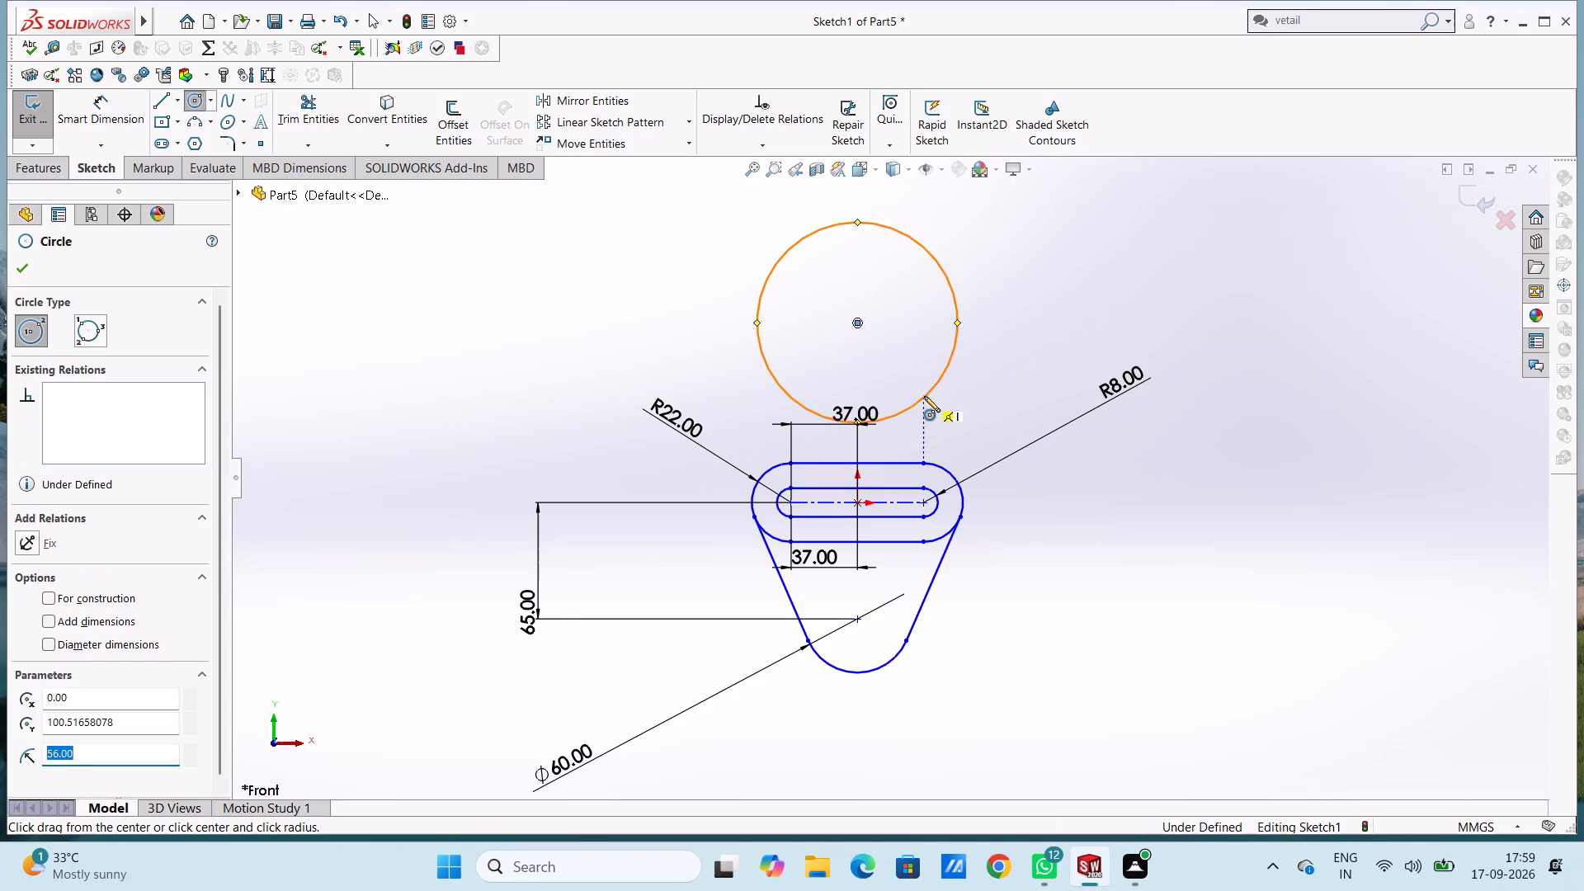
key(Escape)
key(Escape)
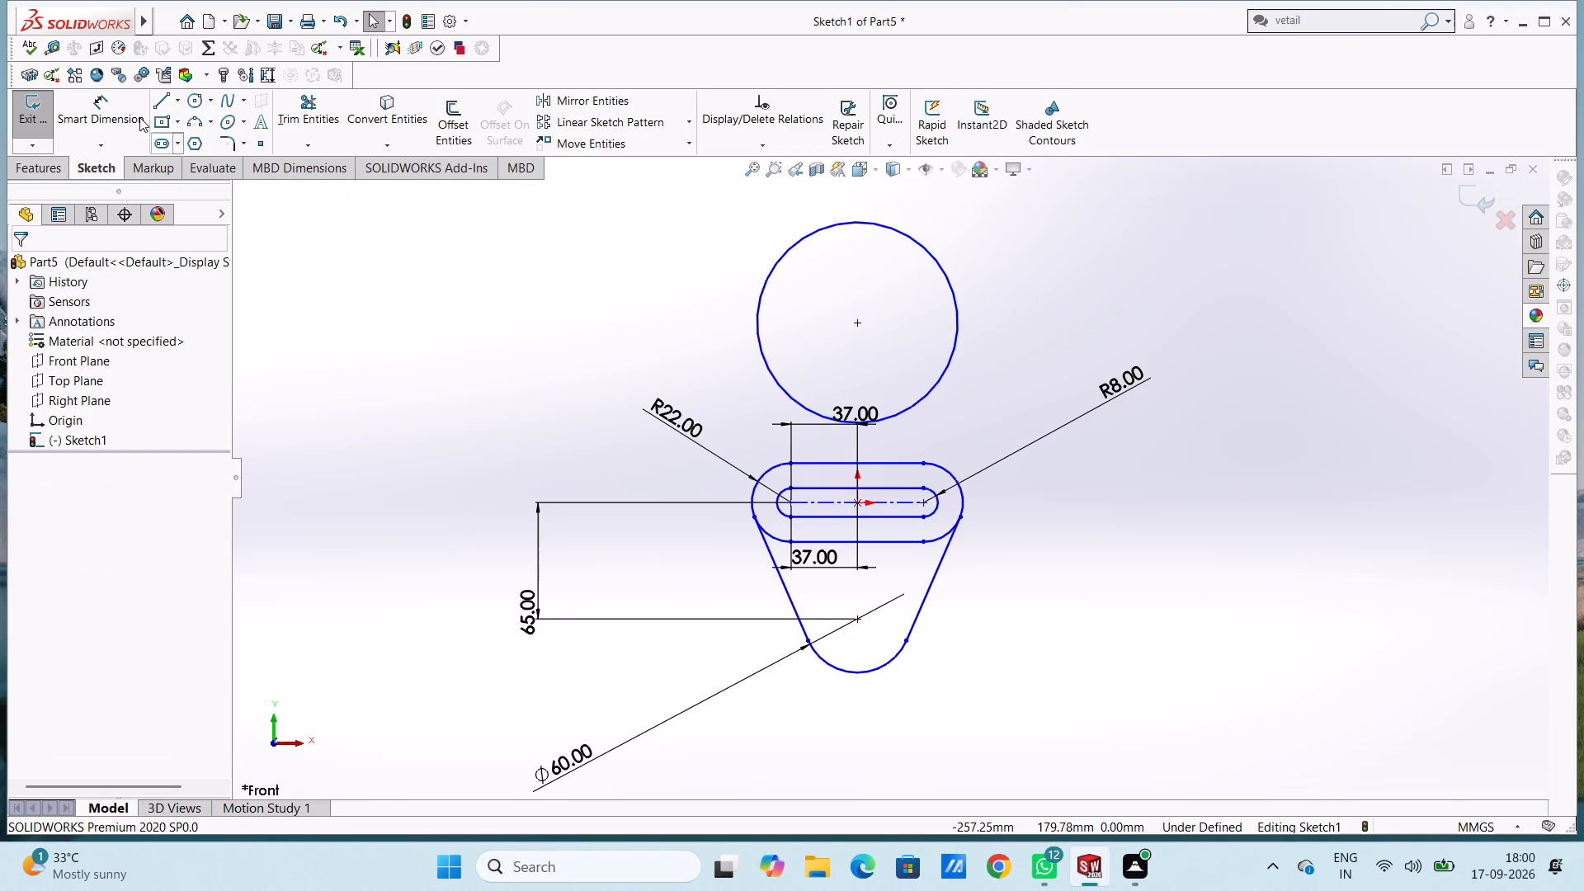
Add a diameter dimension to the circle above the slots.
click(139, 115)
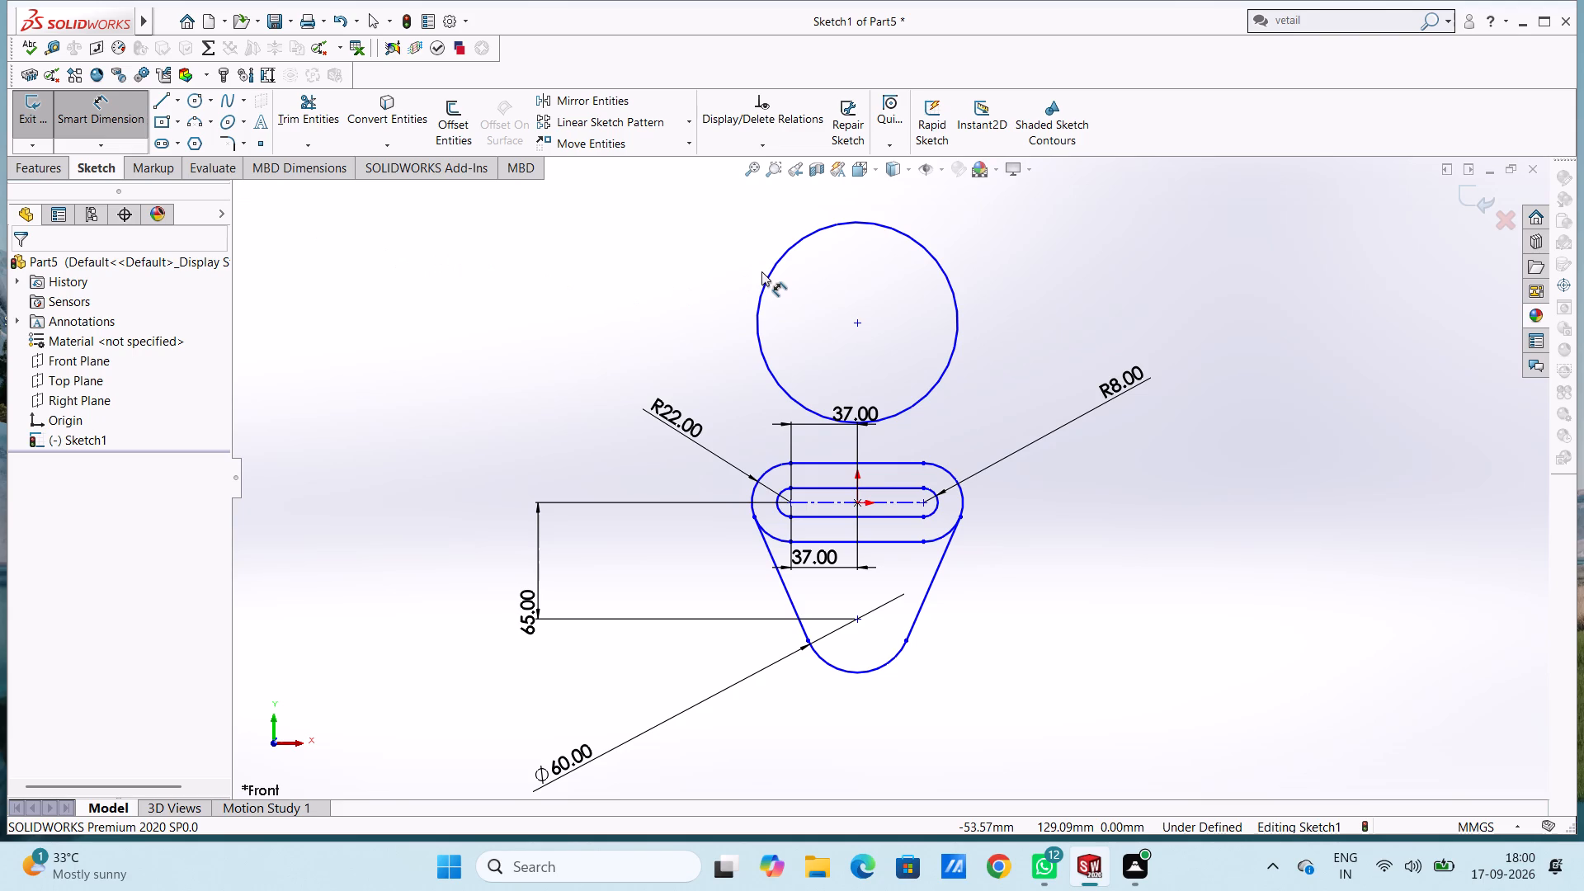
click(948, 271)
click(1182, 185)
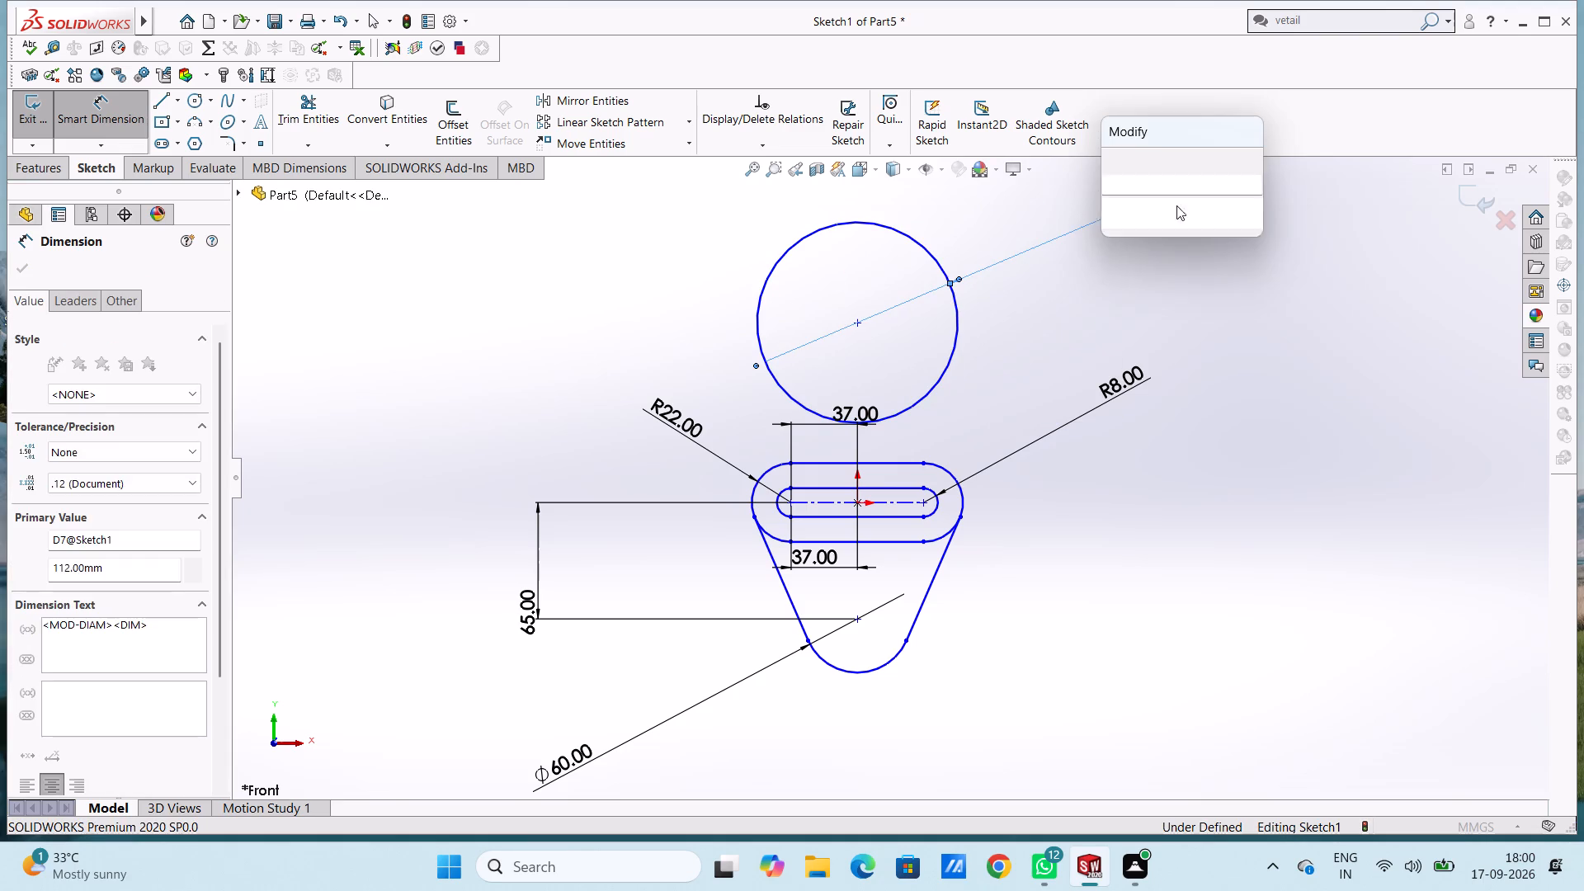
click(1112, 166)
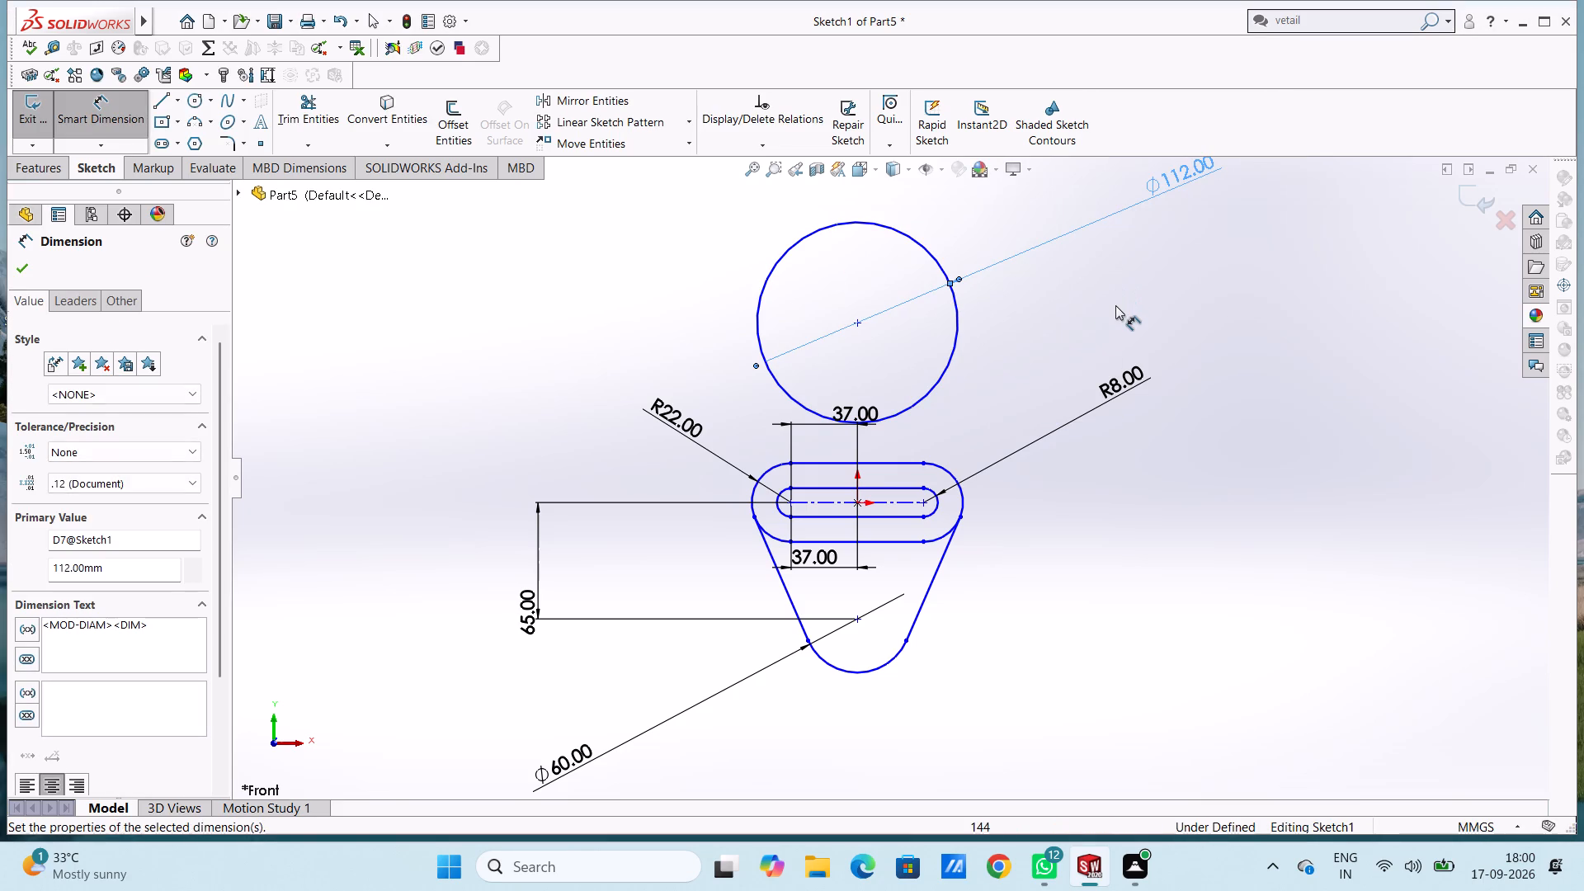
click(1115, 305)
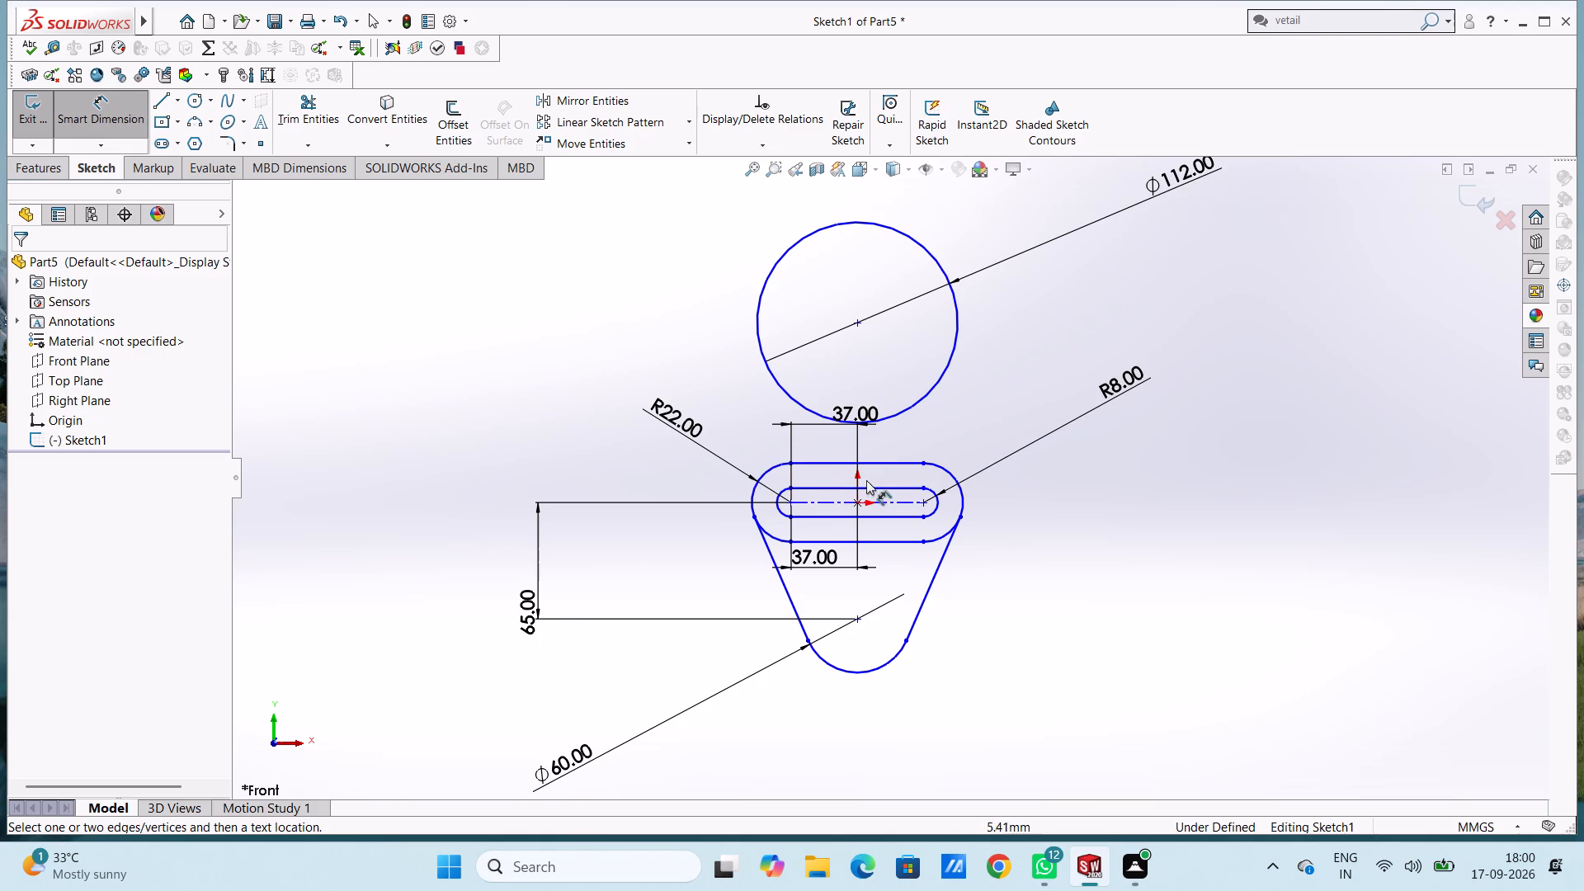
Dimension the vertical distance from the upper circle's centre to the slots' centreline as 74 mm.
click(856, 321)
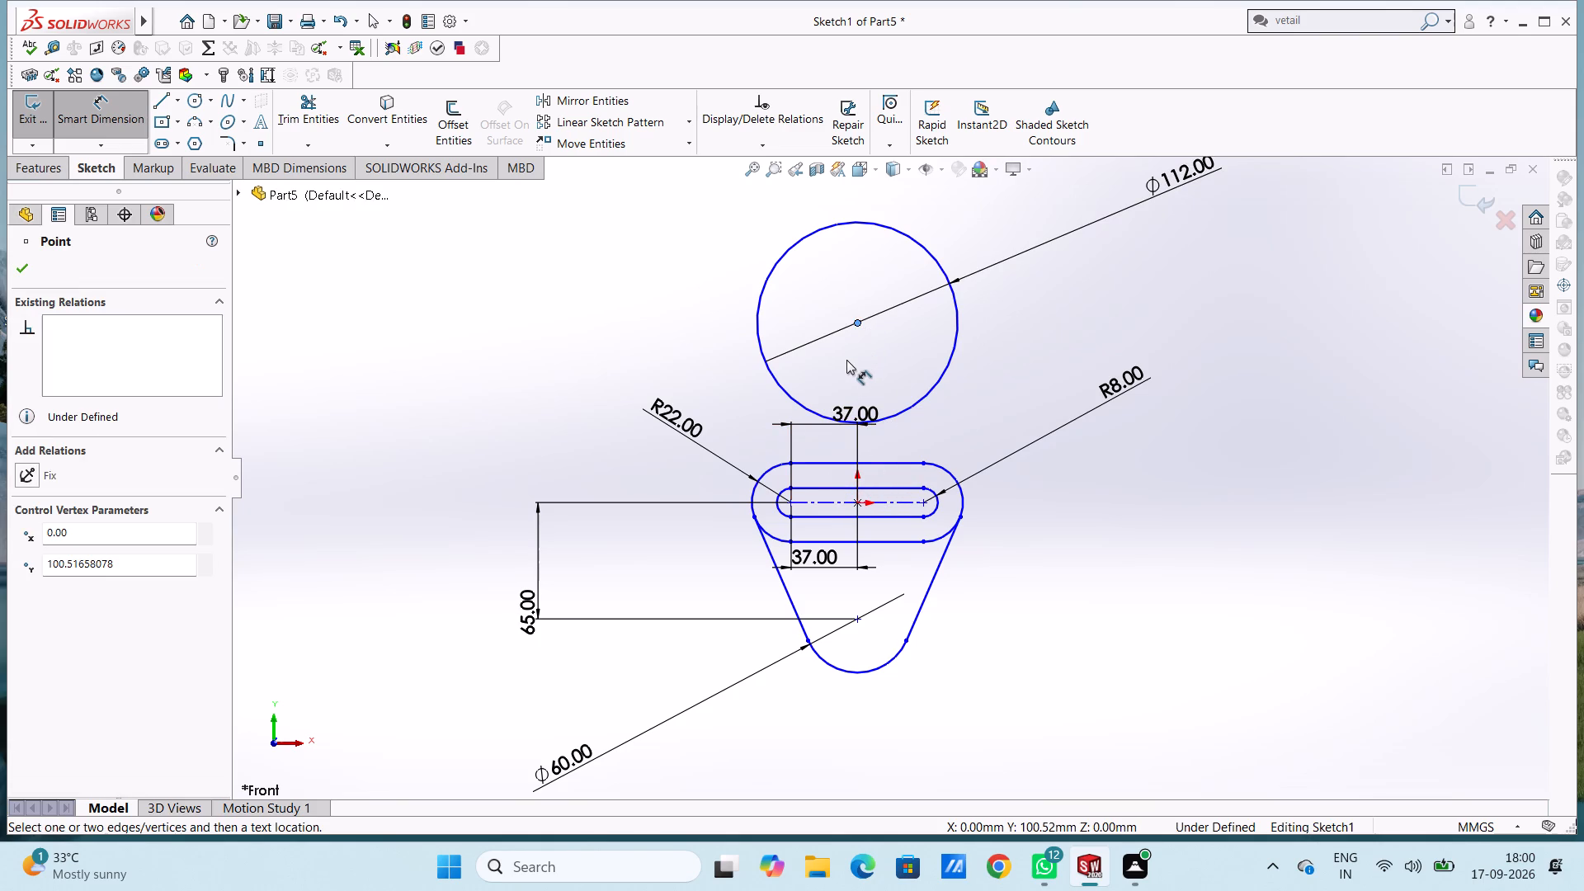
click(884, 501)
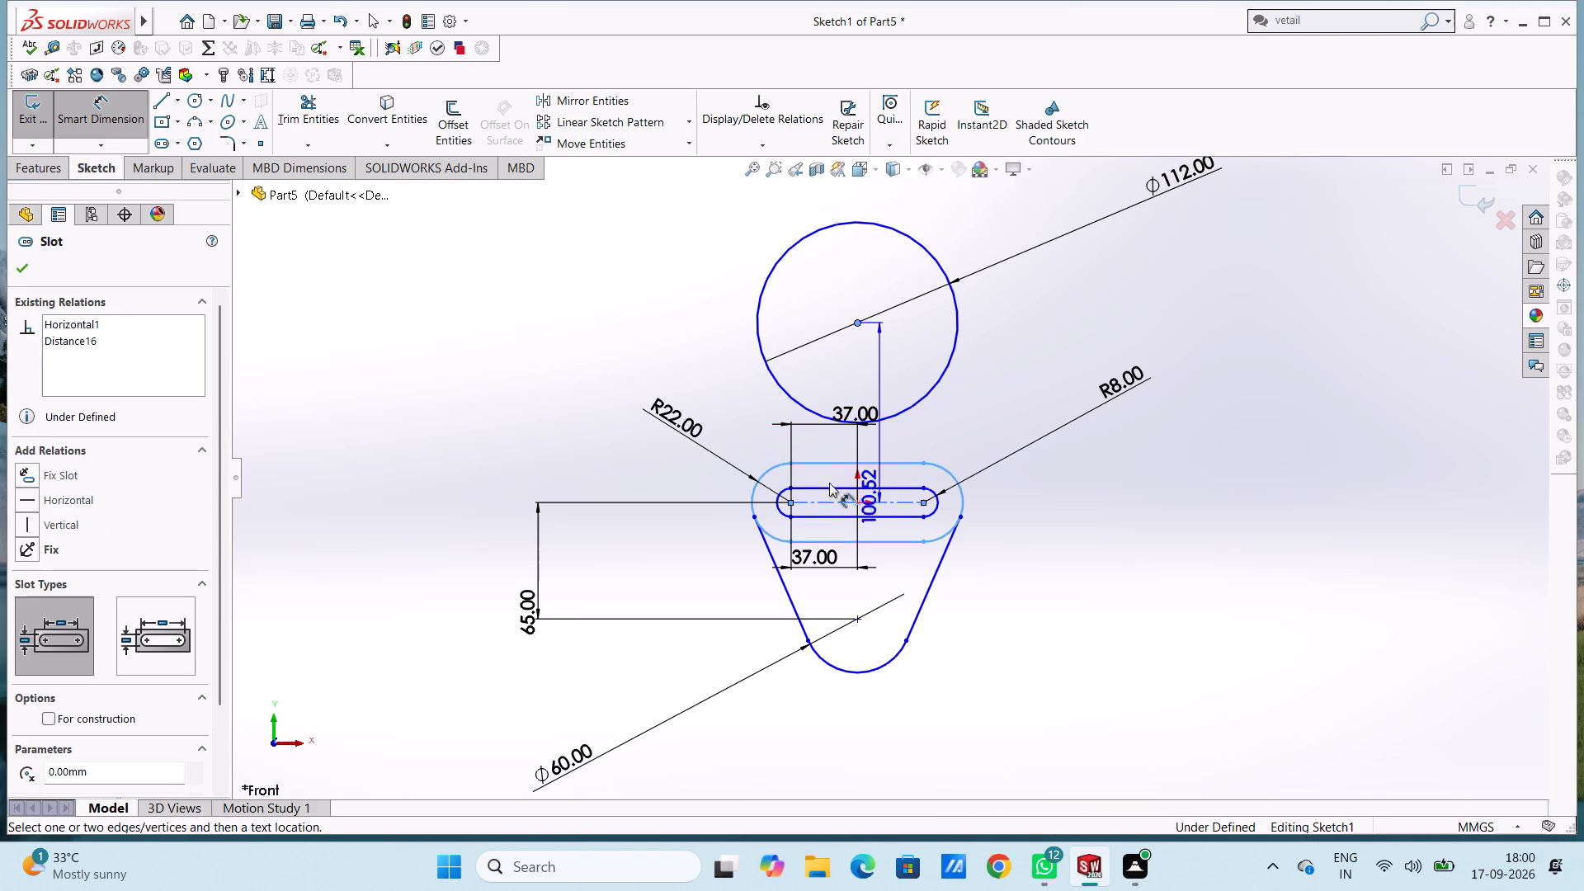
click(573, 451)
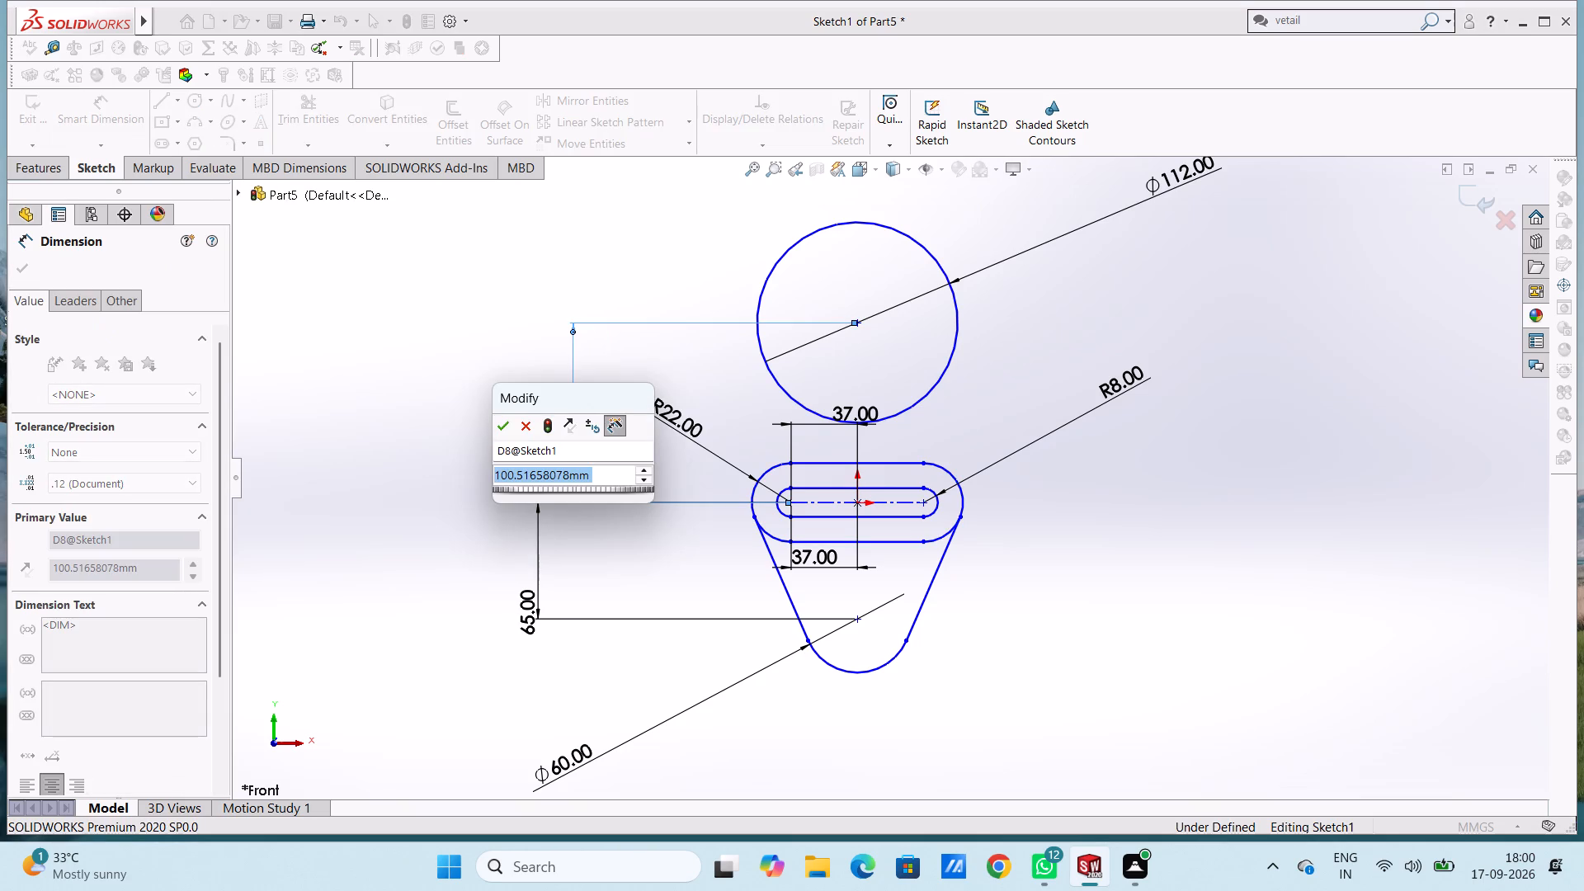
text(74)
key(Return)
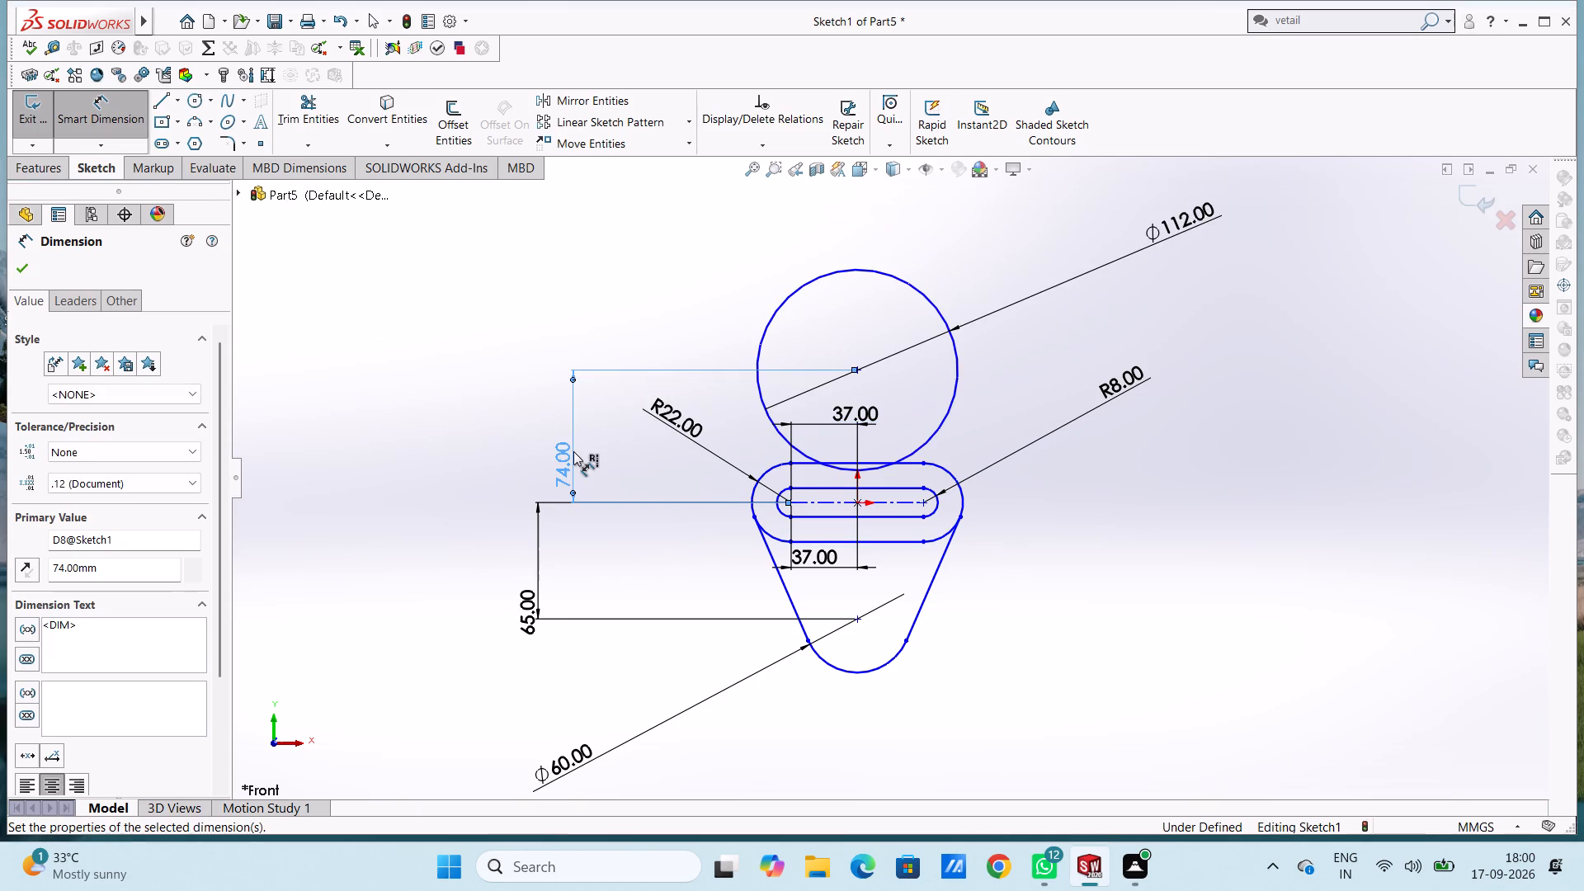
click(622, 344)
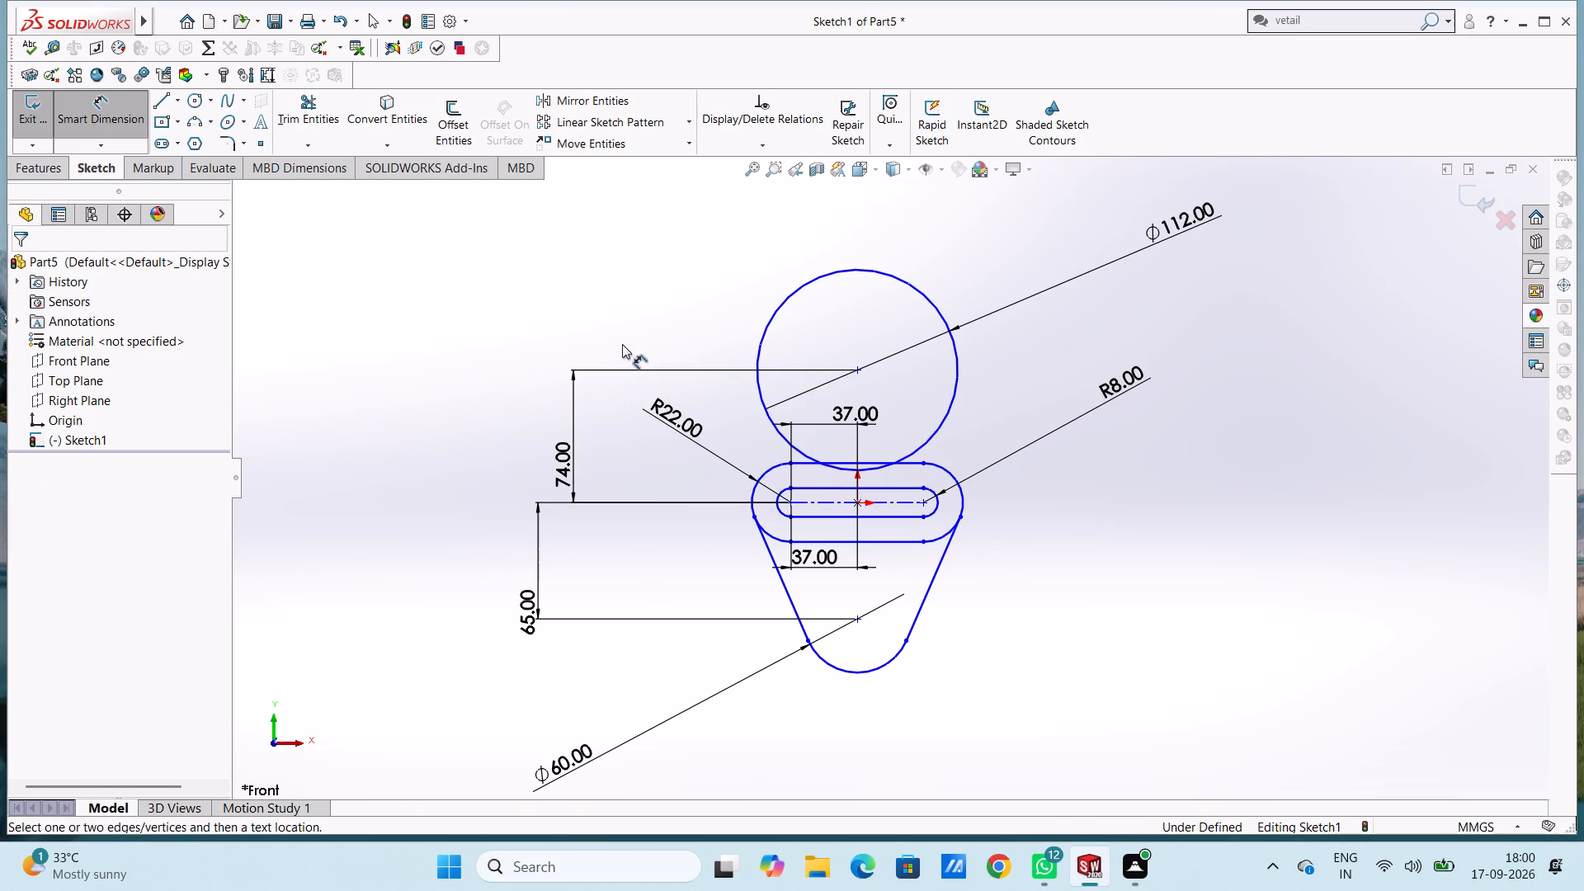
click(116, 116)
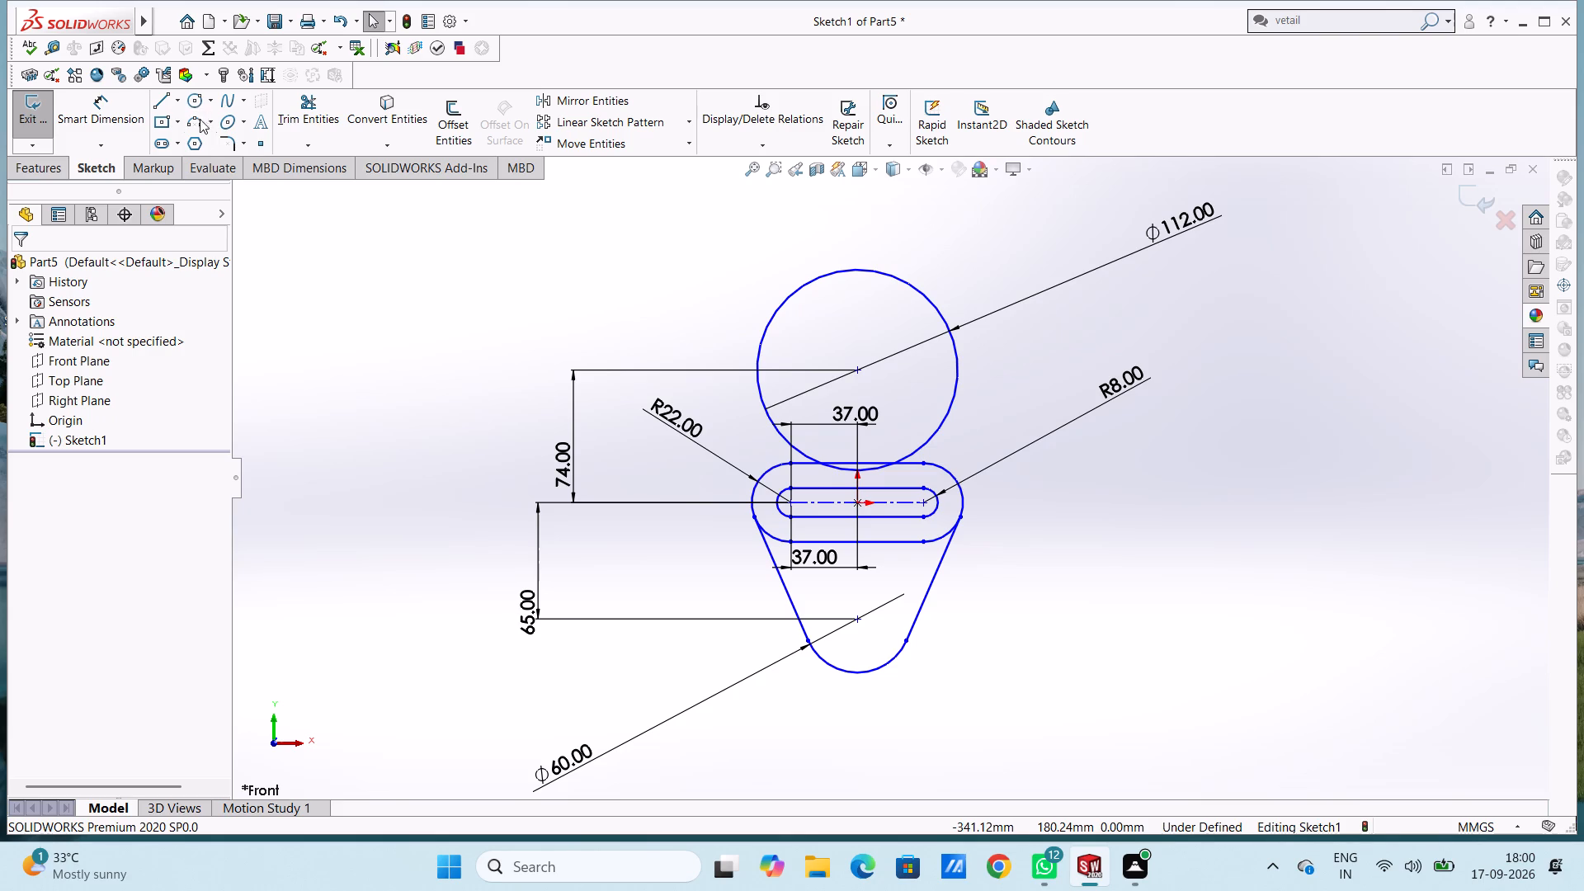
Sketch a three-point arc of 22 mm radius from the outer slot's left end to the left side of the upper circle, curving inward.
click(193, 125)
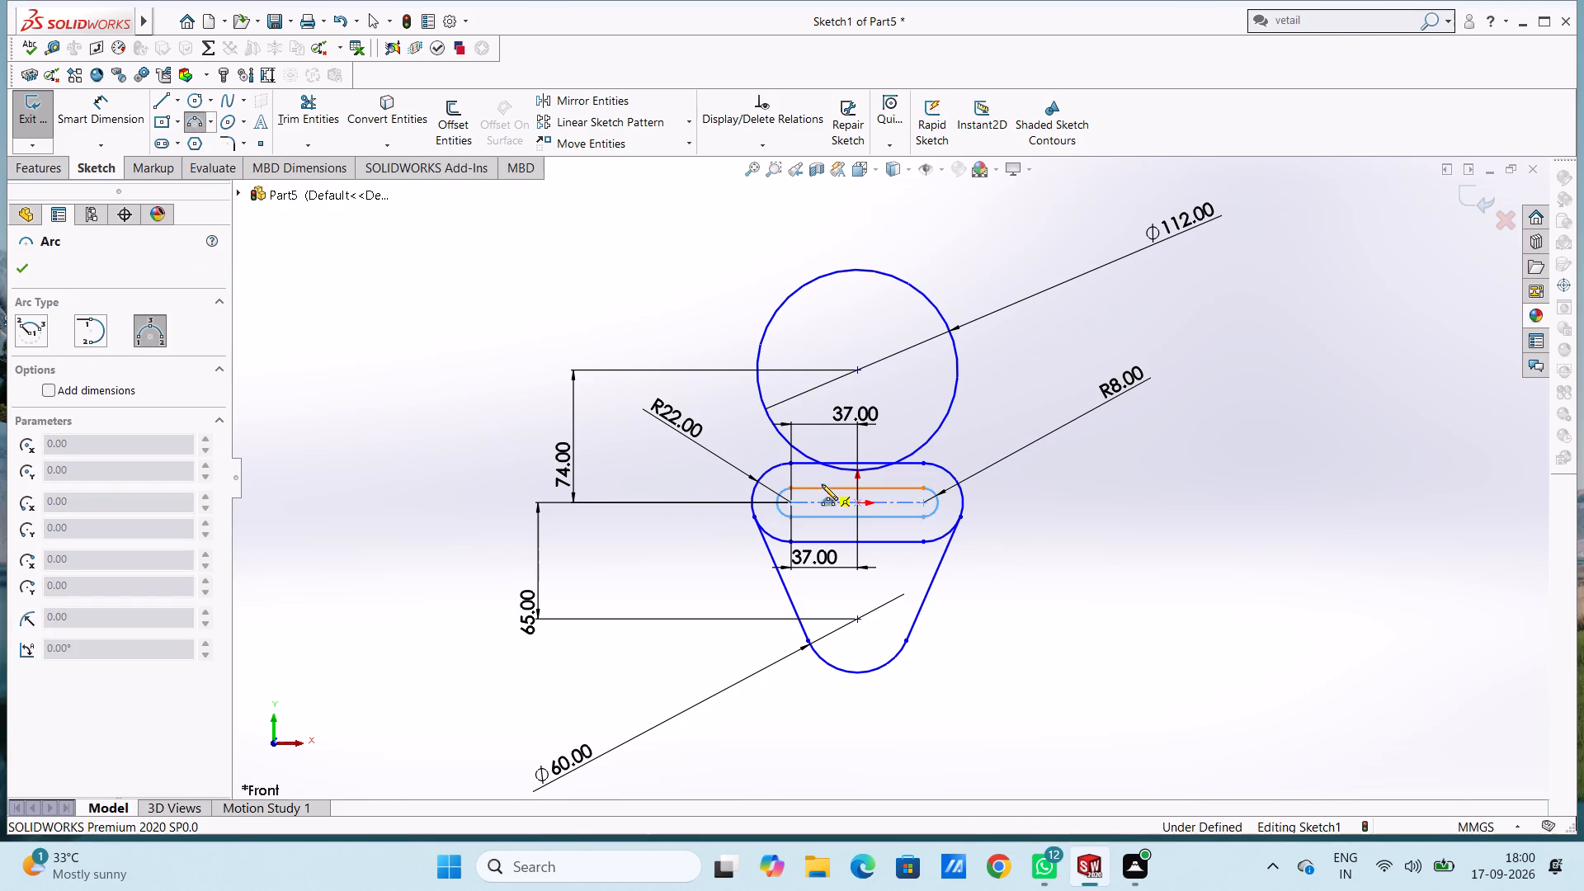
scroll(824, 479, down, 4)
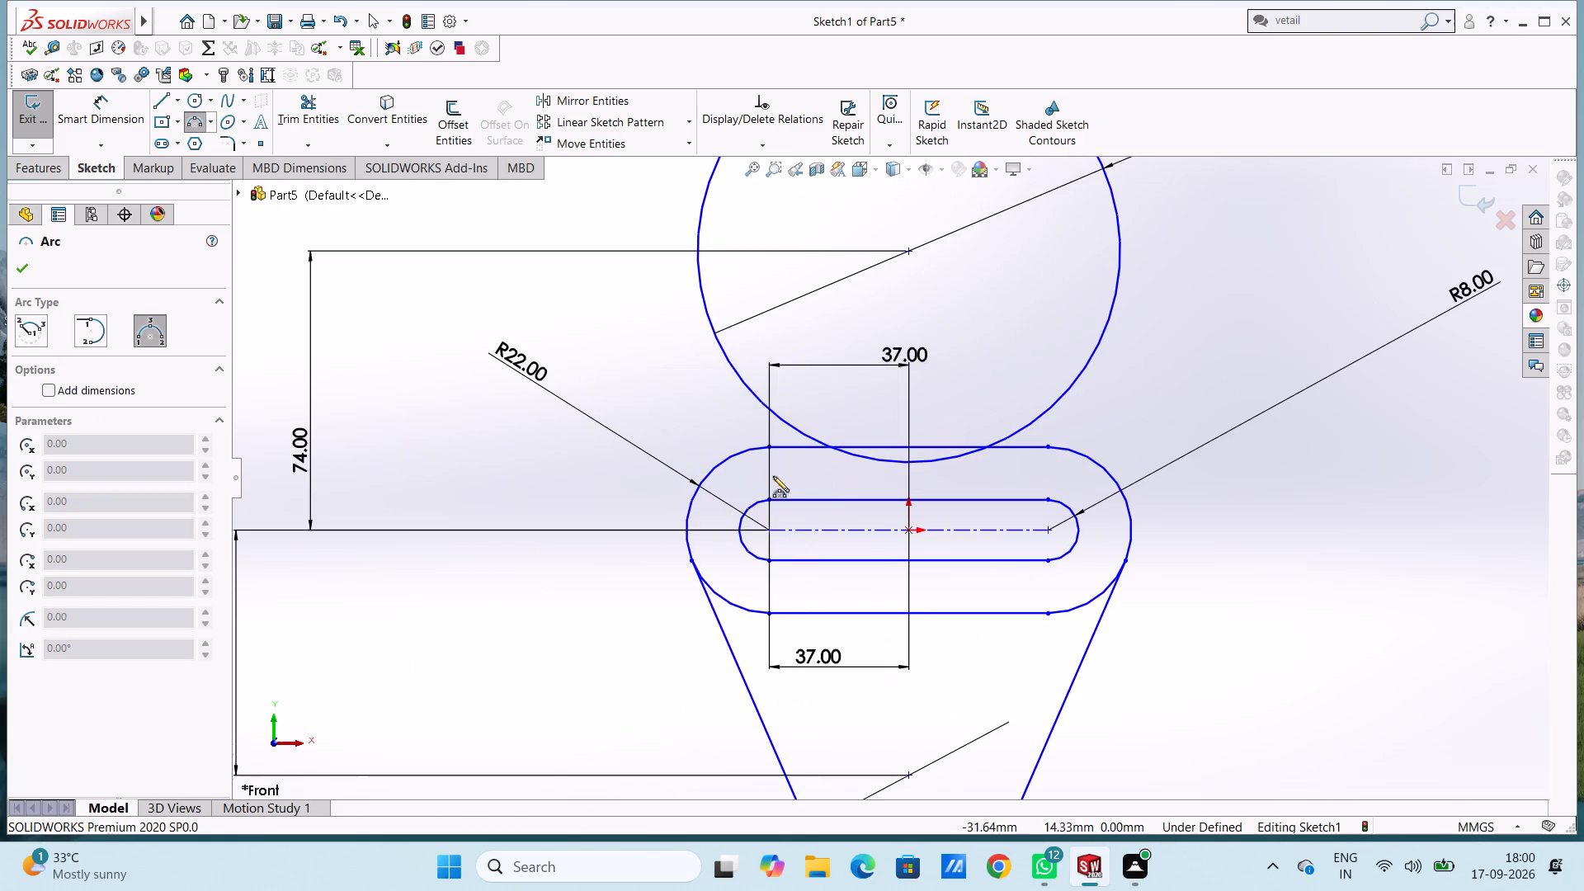
click(720, 463)
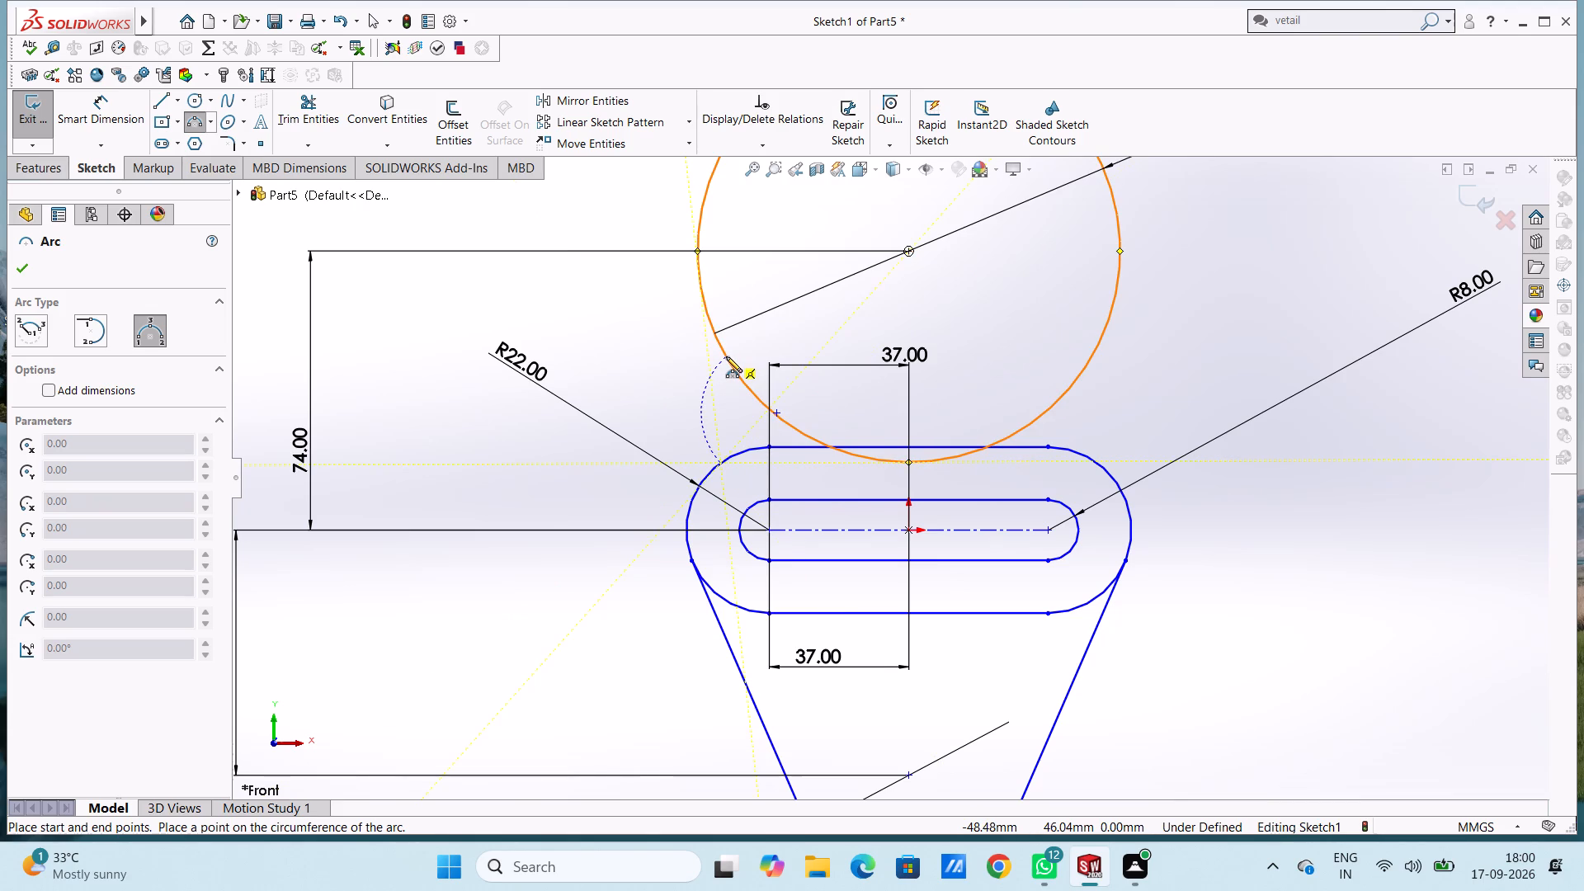
click(733, 370)
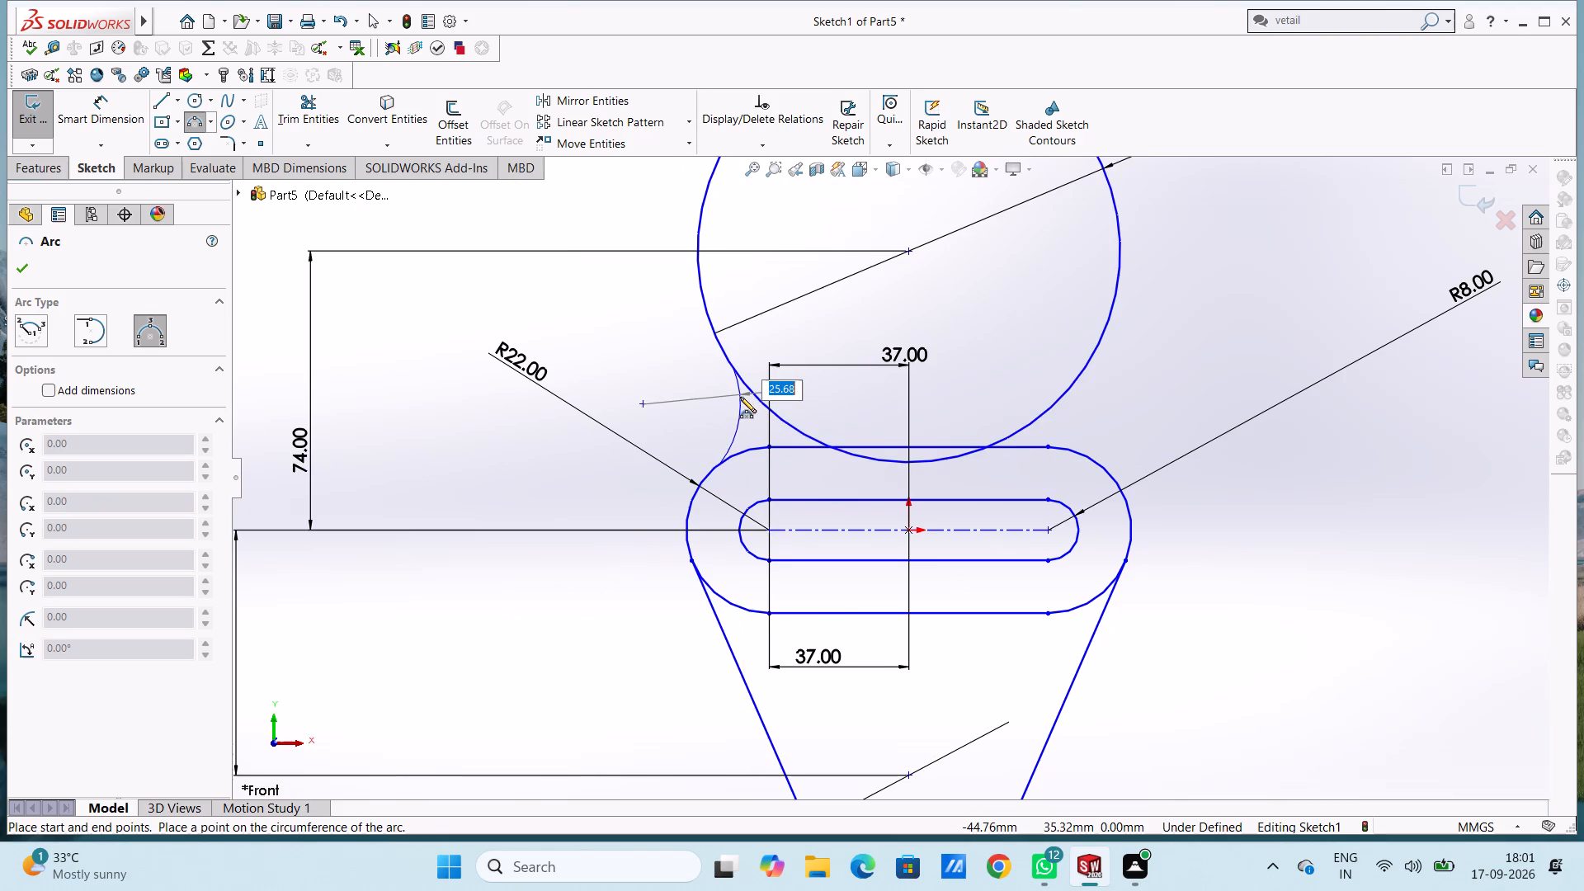
text(22)
key(Return)
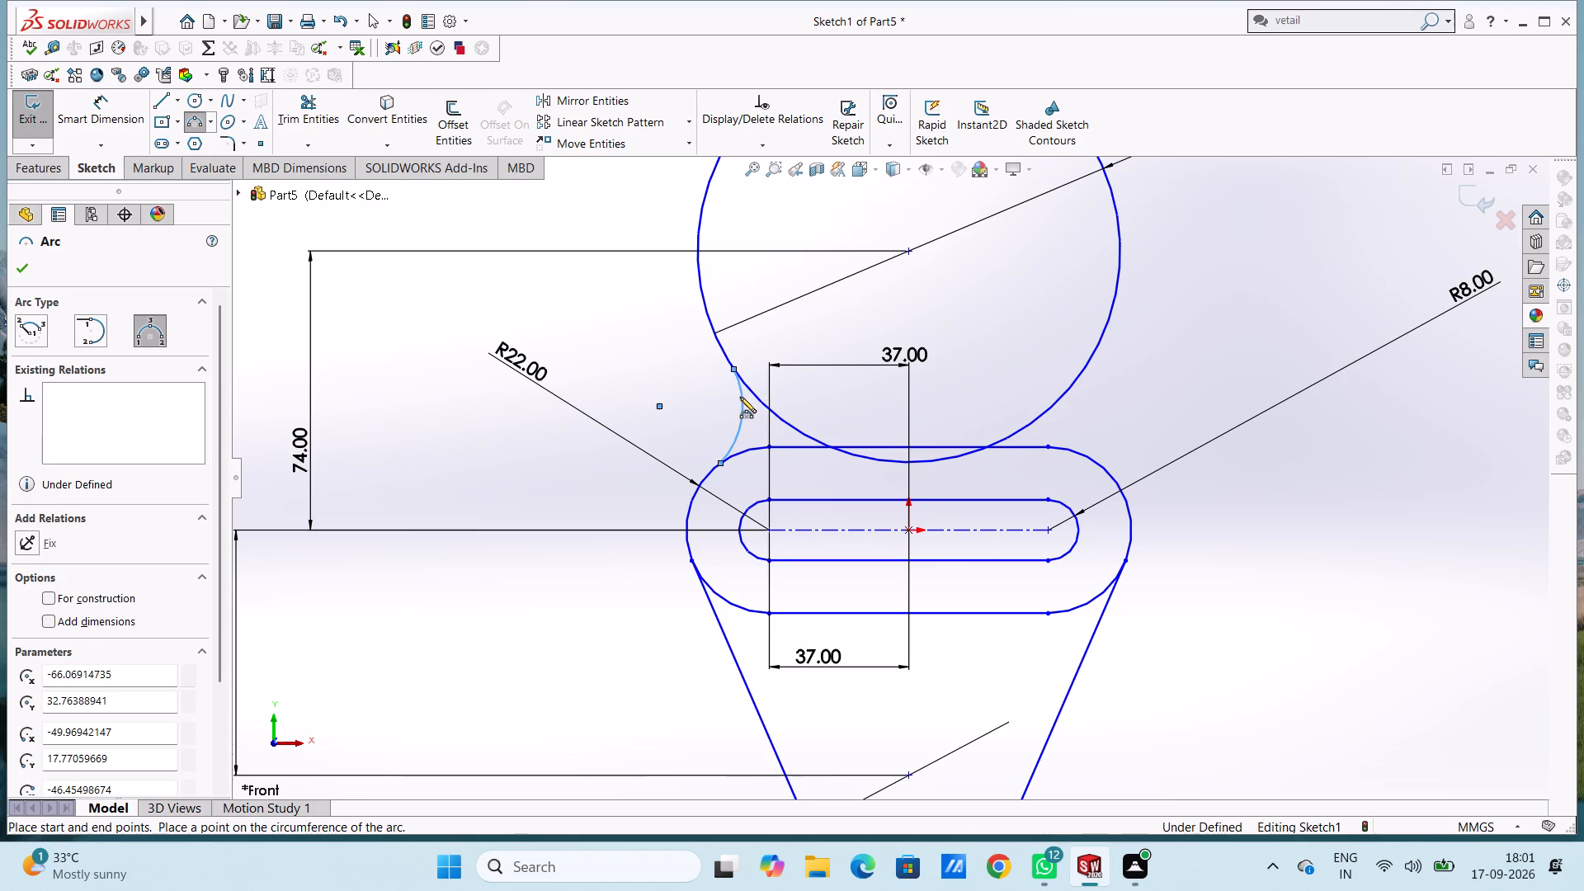
Sketch a matching inward three-point arc of 22 mm radius from the right side of the upper circle to the outer slot's right end.
click(1085, 367)
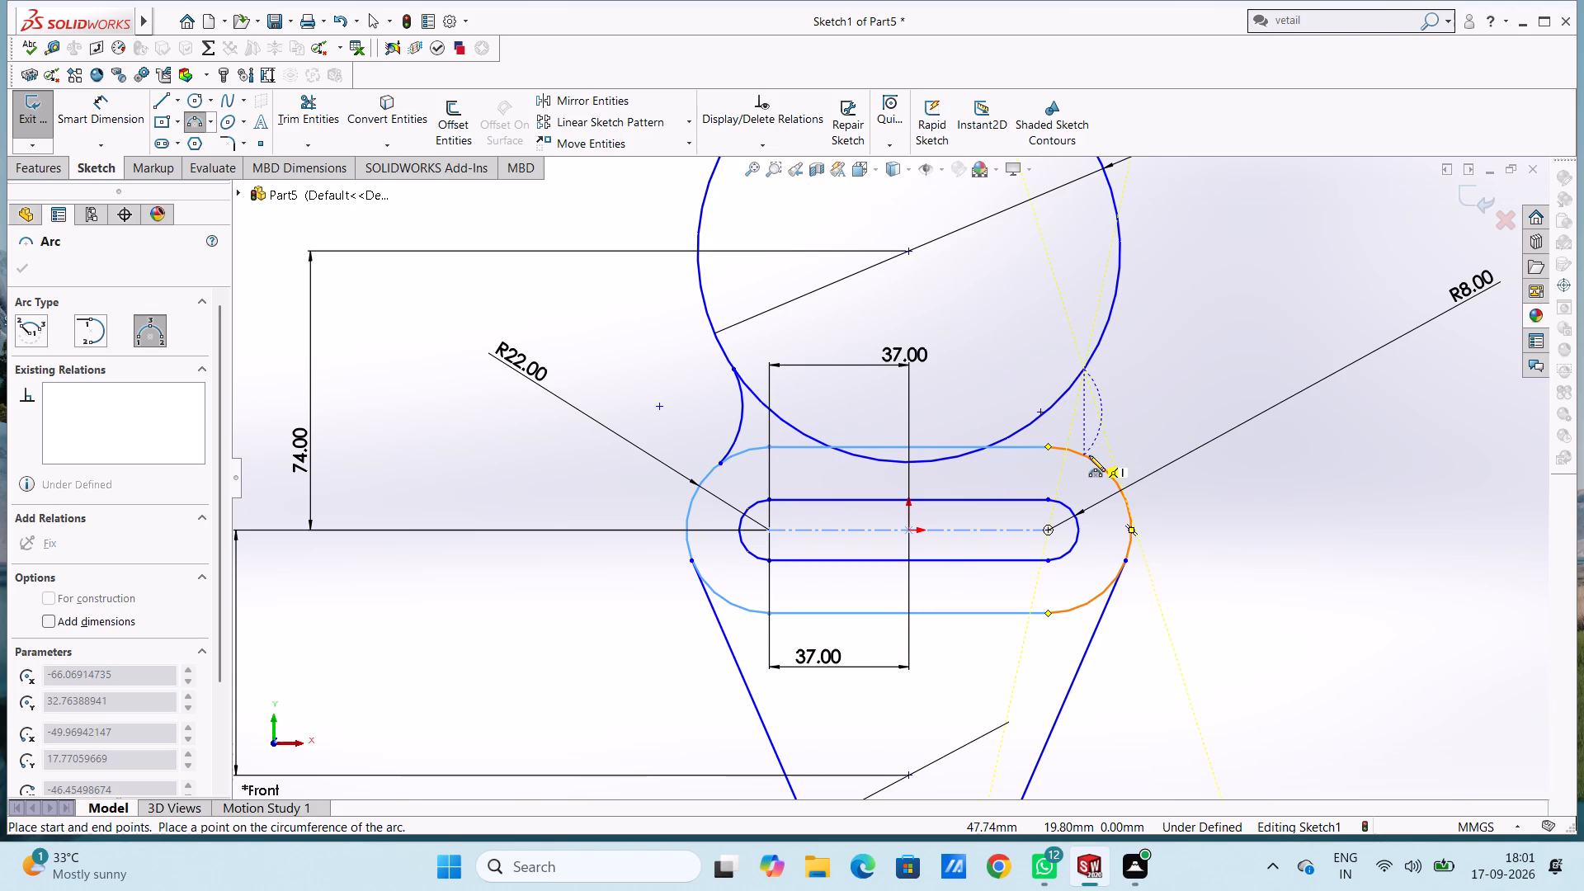
click(1088, 455)
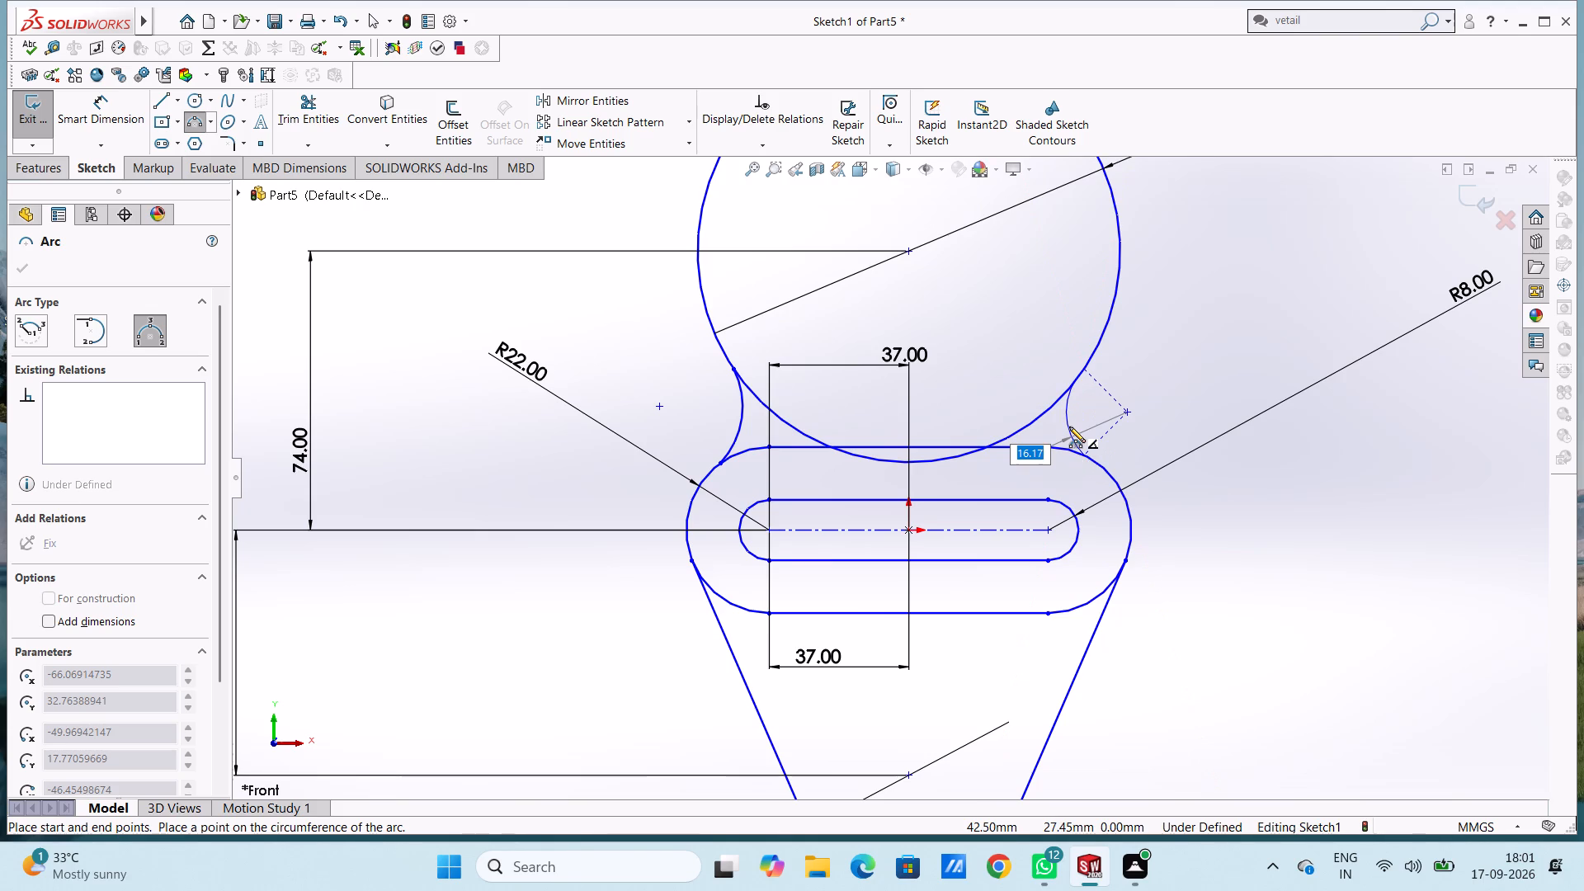
text(22)
key(Return)
key(Escape)
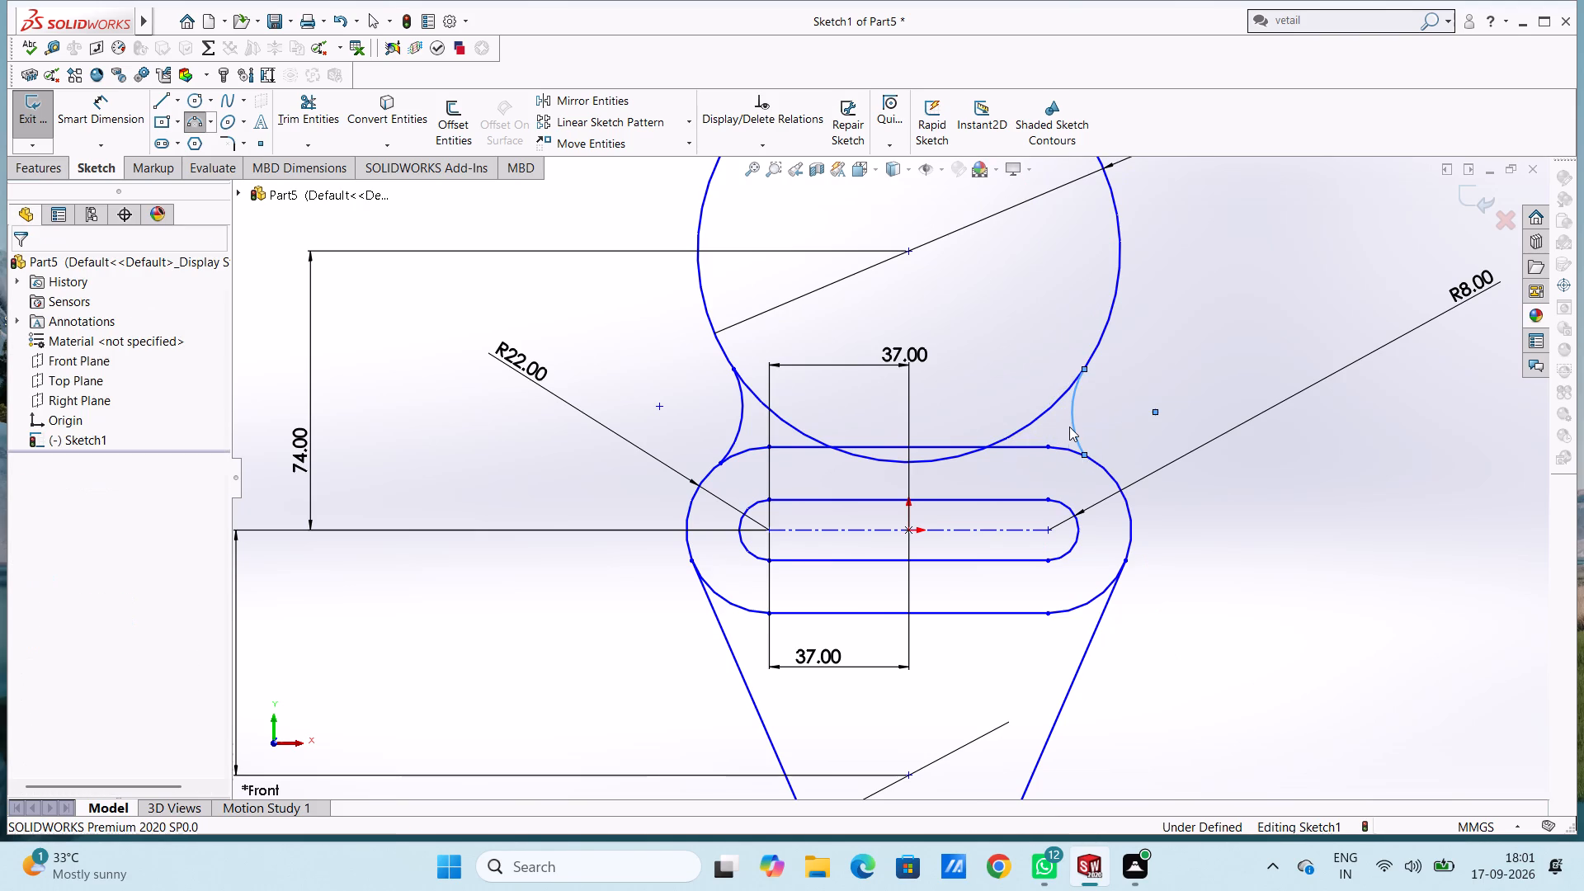
key(Escape)
Add a radius dimension to the left connecting arc between the outer slot and the upper circle.
scroll(1069, 427, up, 1)
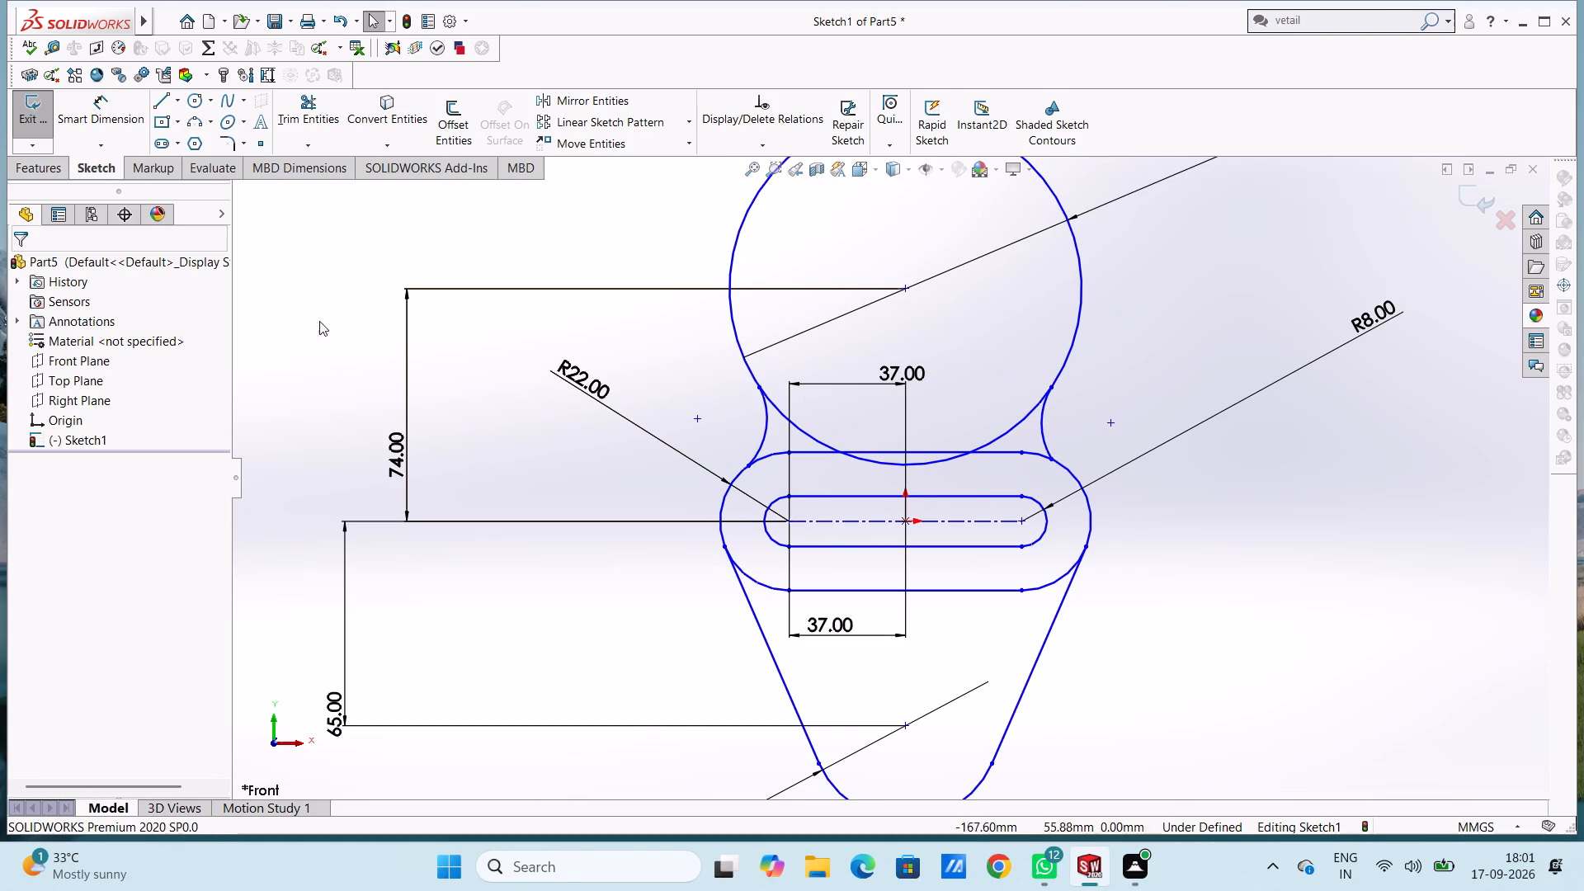
click(111, 112)
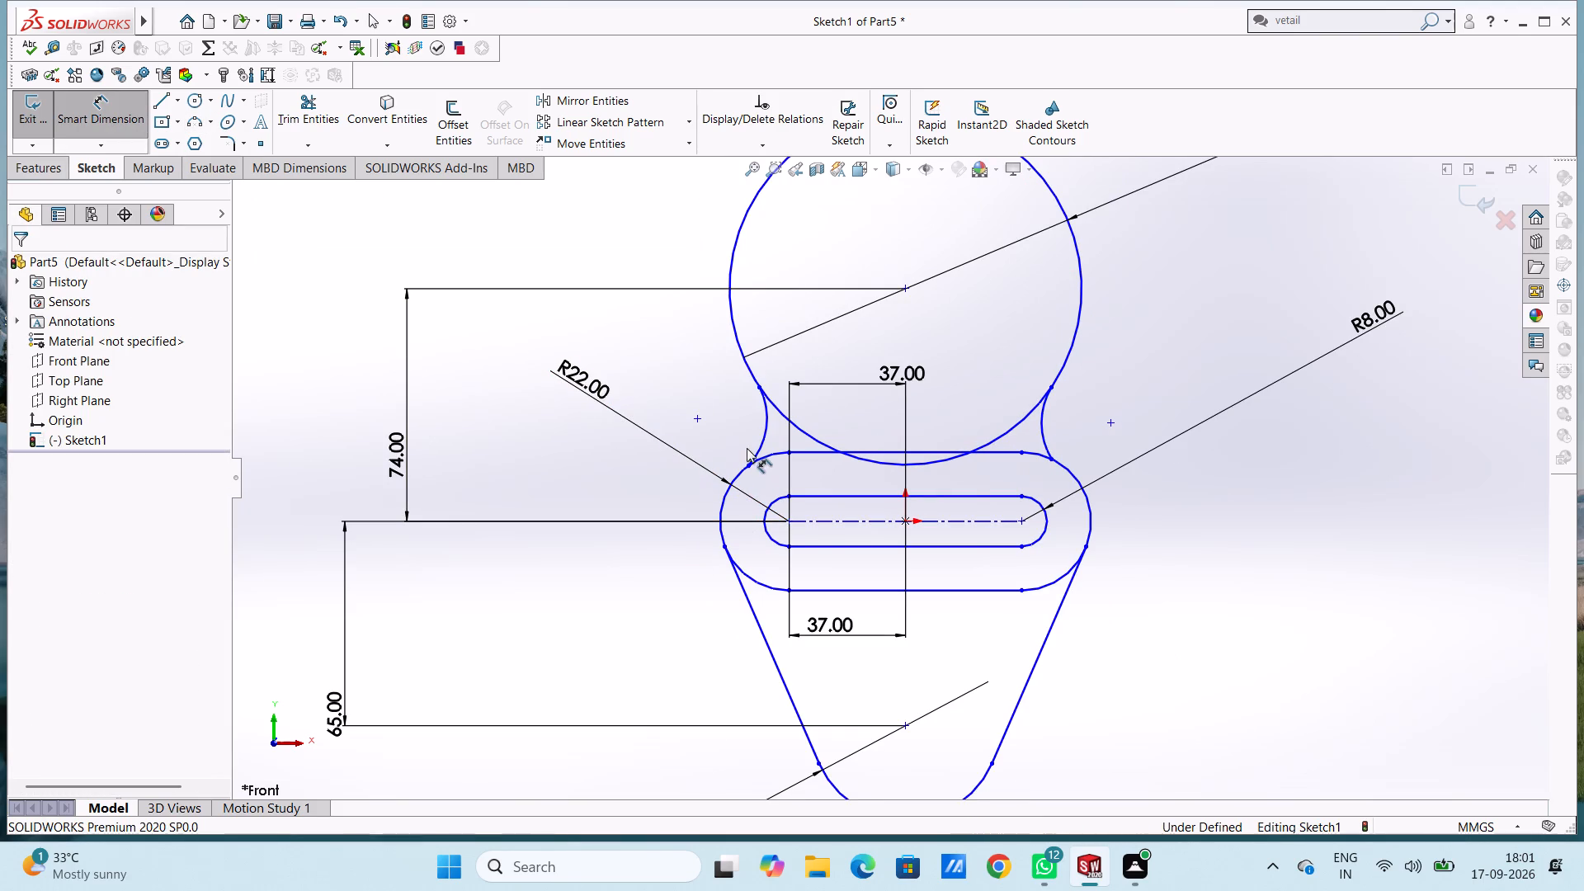
click(754, 450)
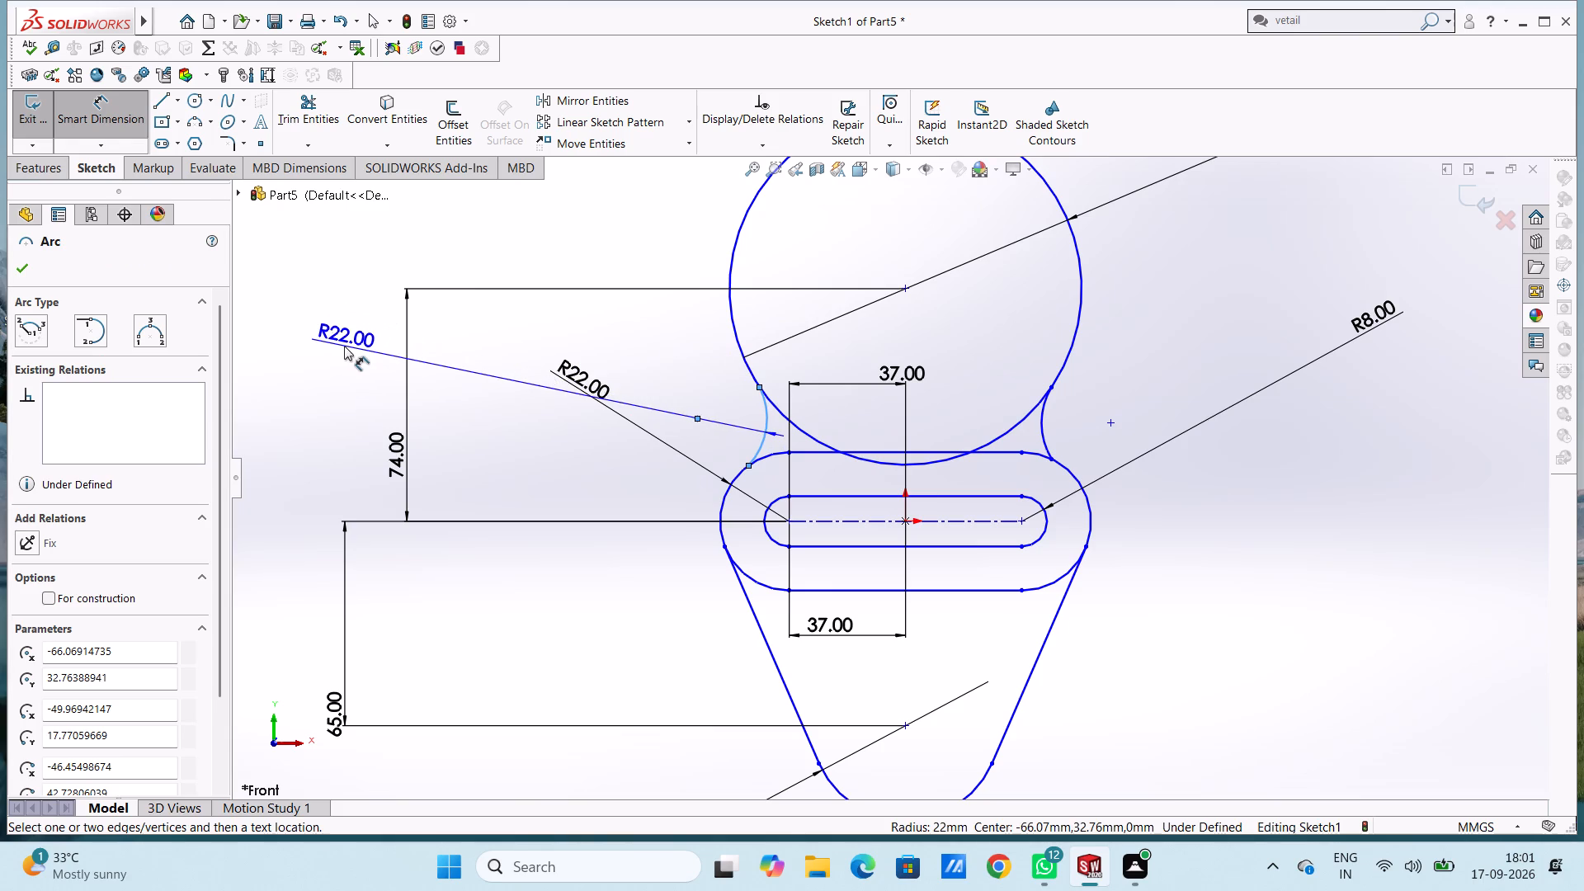
click(342, 345)
click(264, 325)
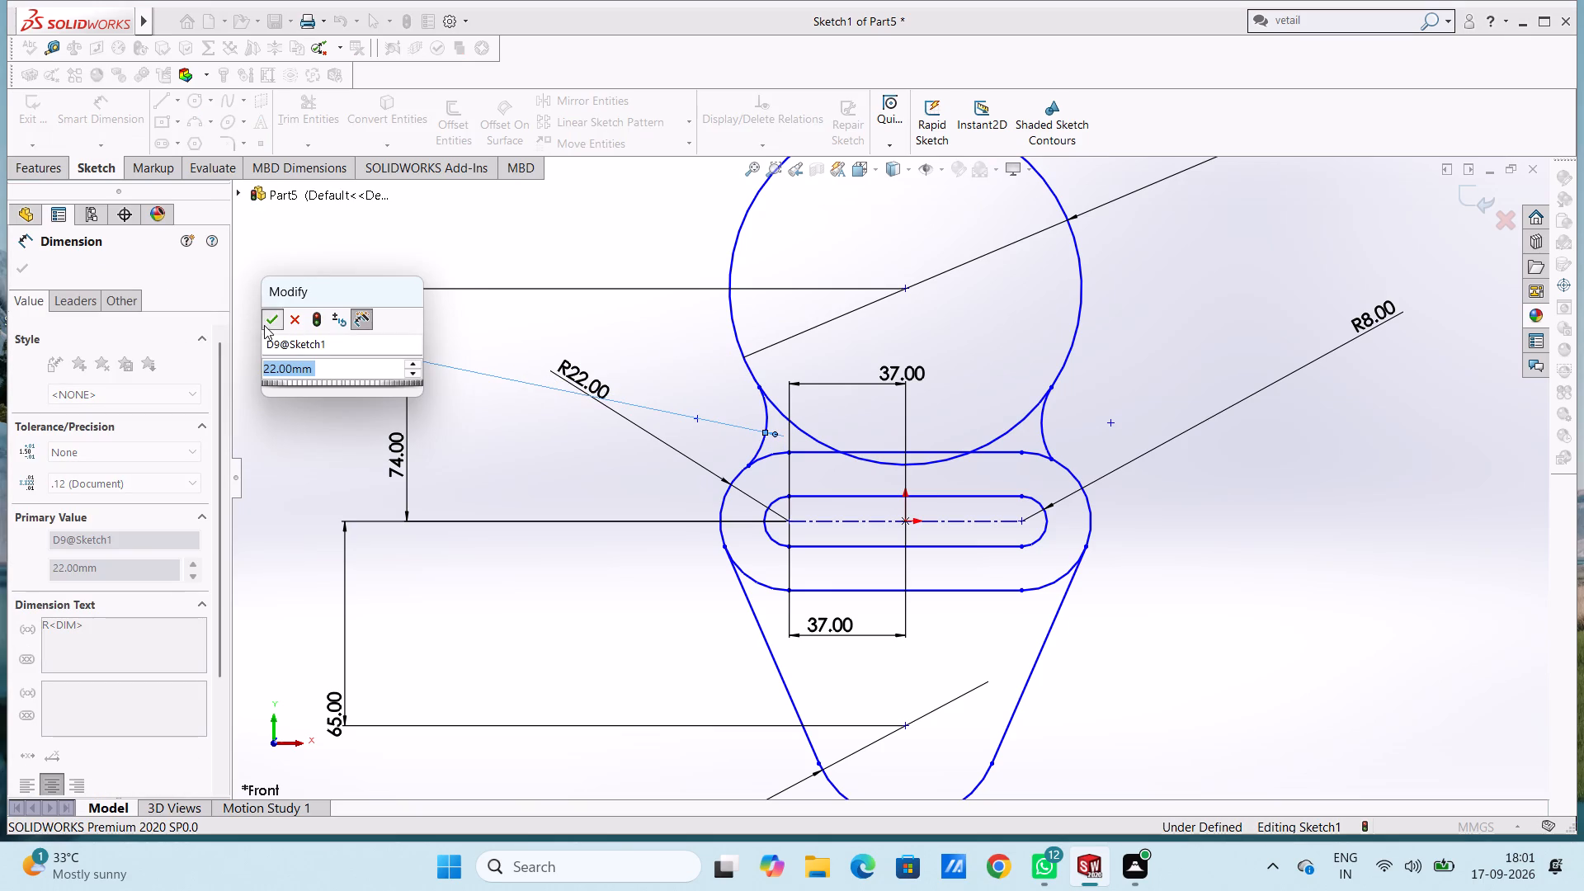
click(351, 268)
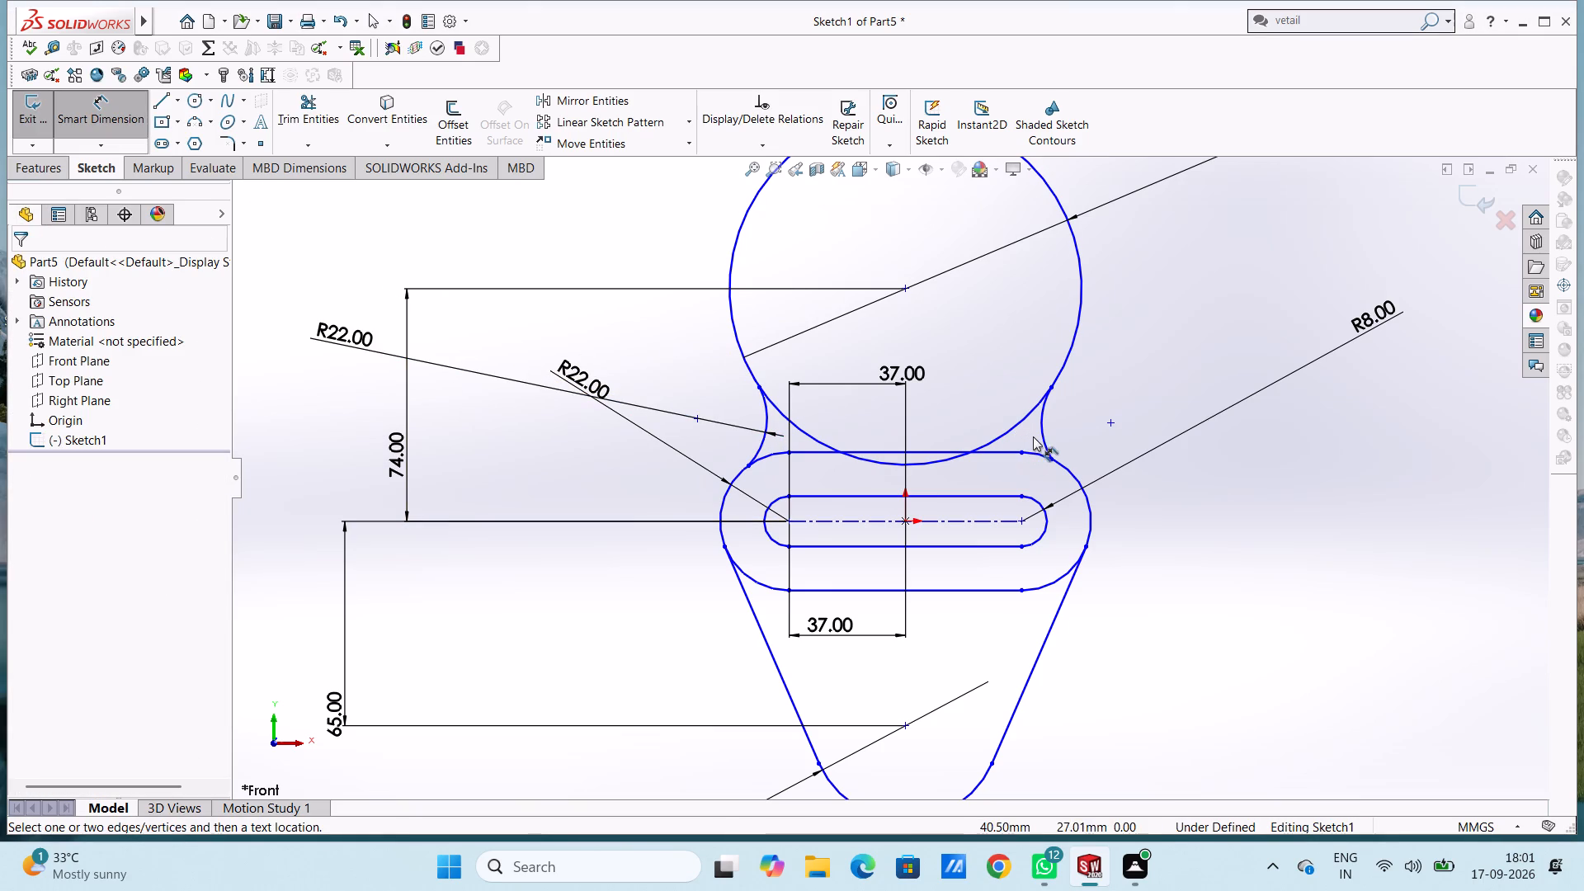
Add a radius dimension to the right connecting arc between the upper circle and the outer slot.
click(1039, 438)
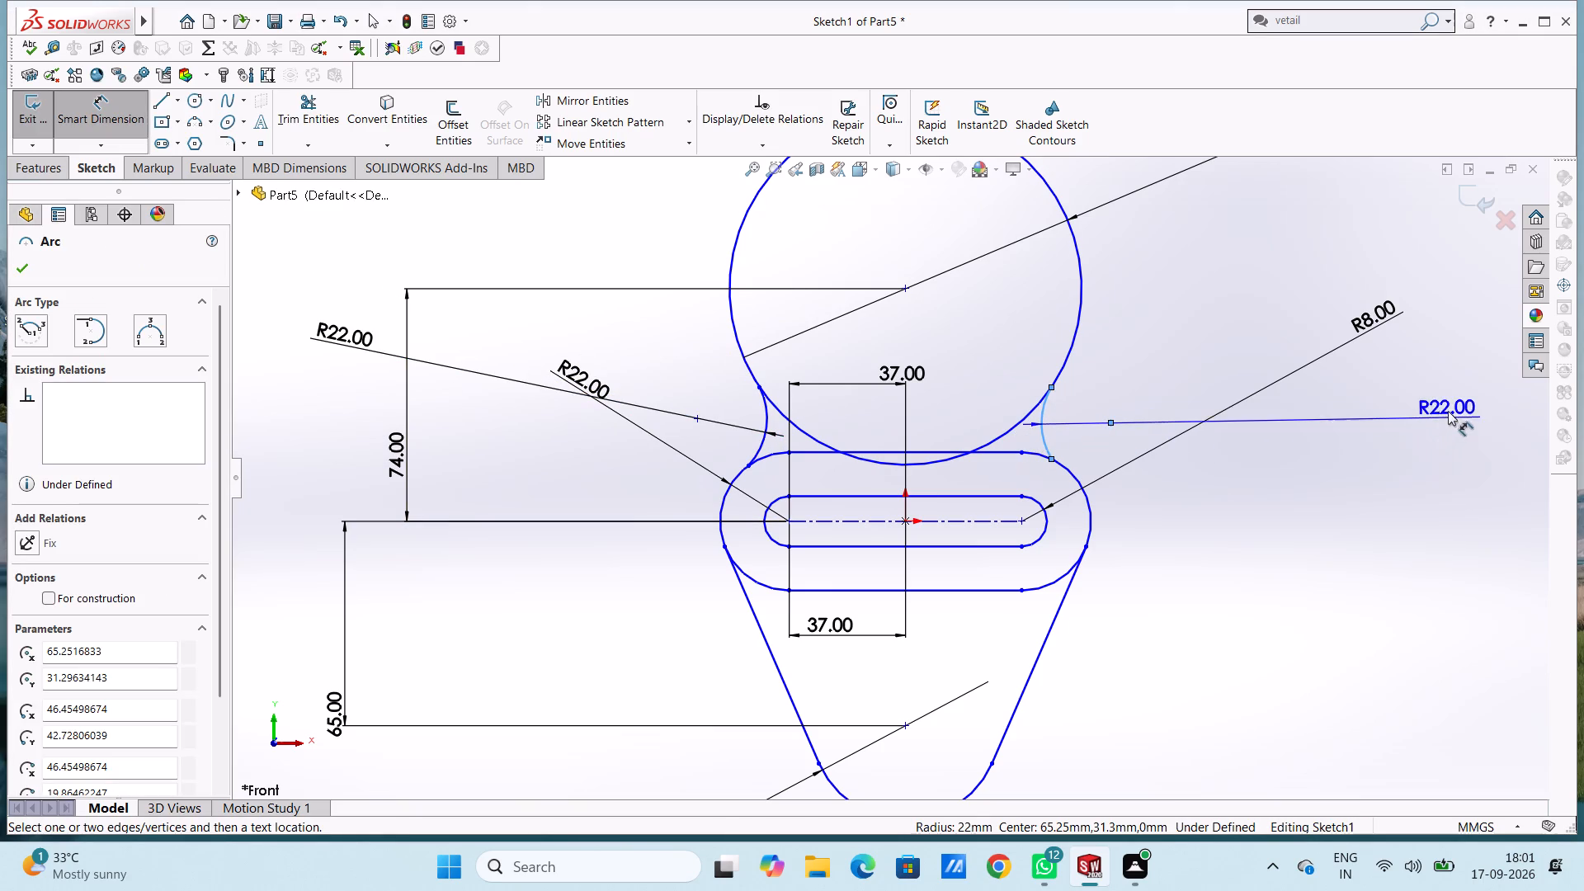
click(1470, 369)
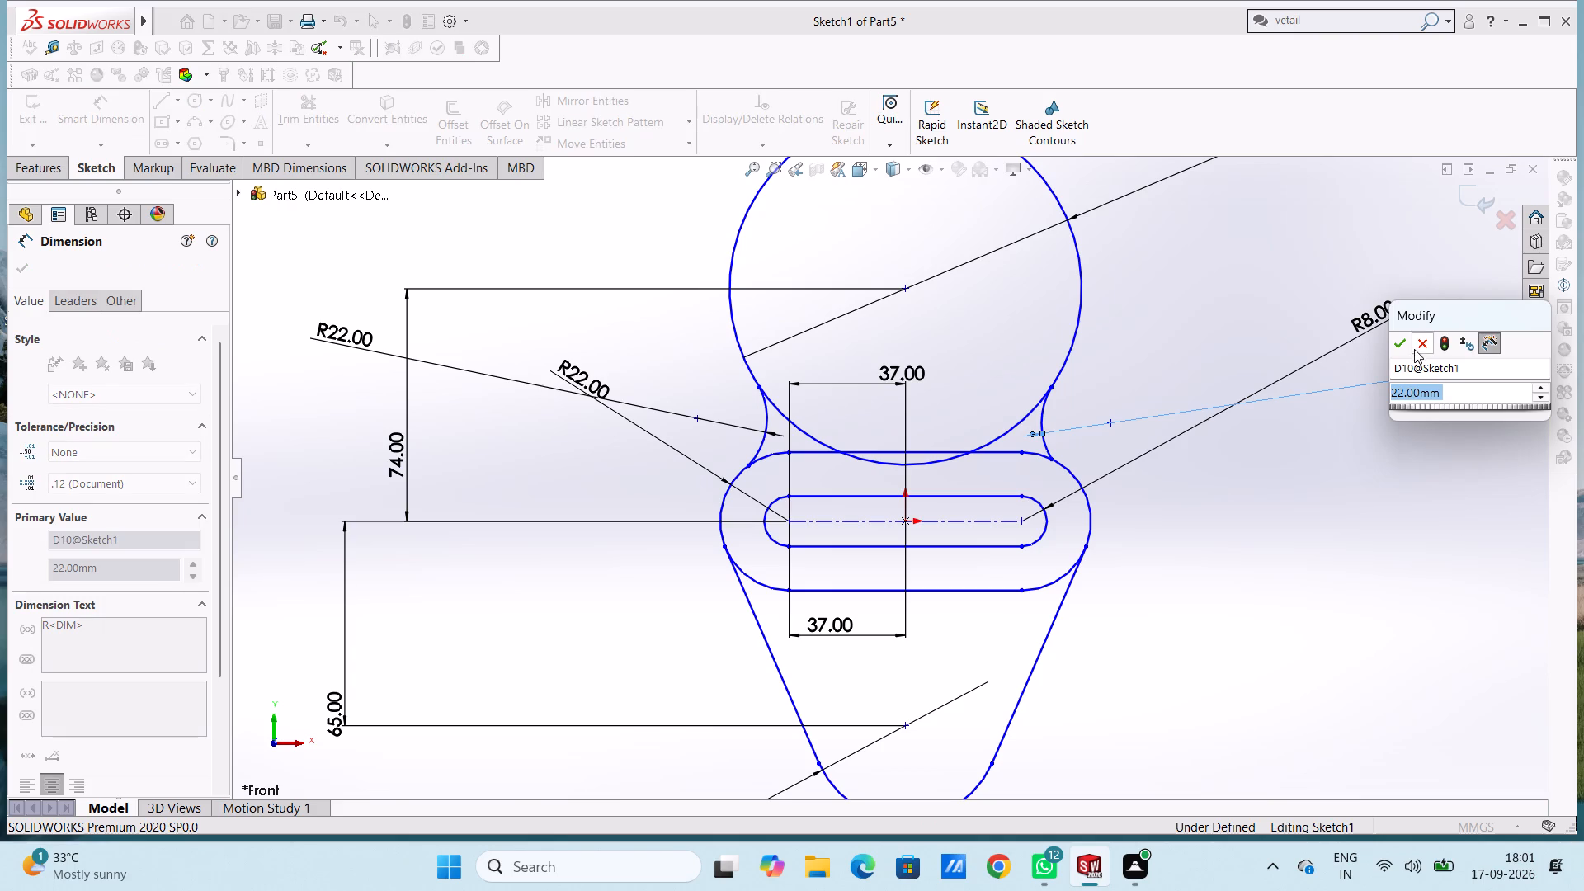
click(1402, 341)
click(1281, 349)
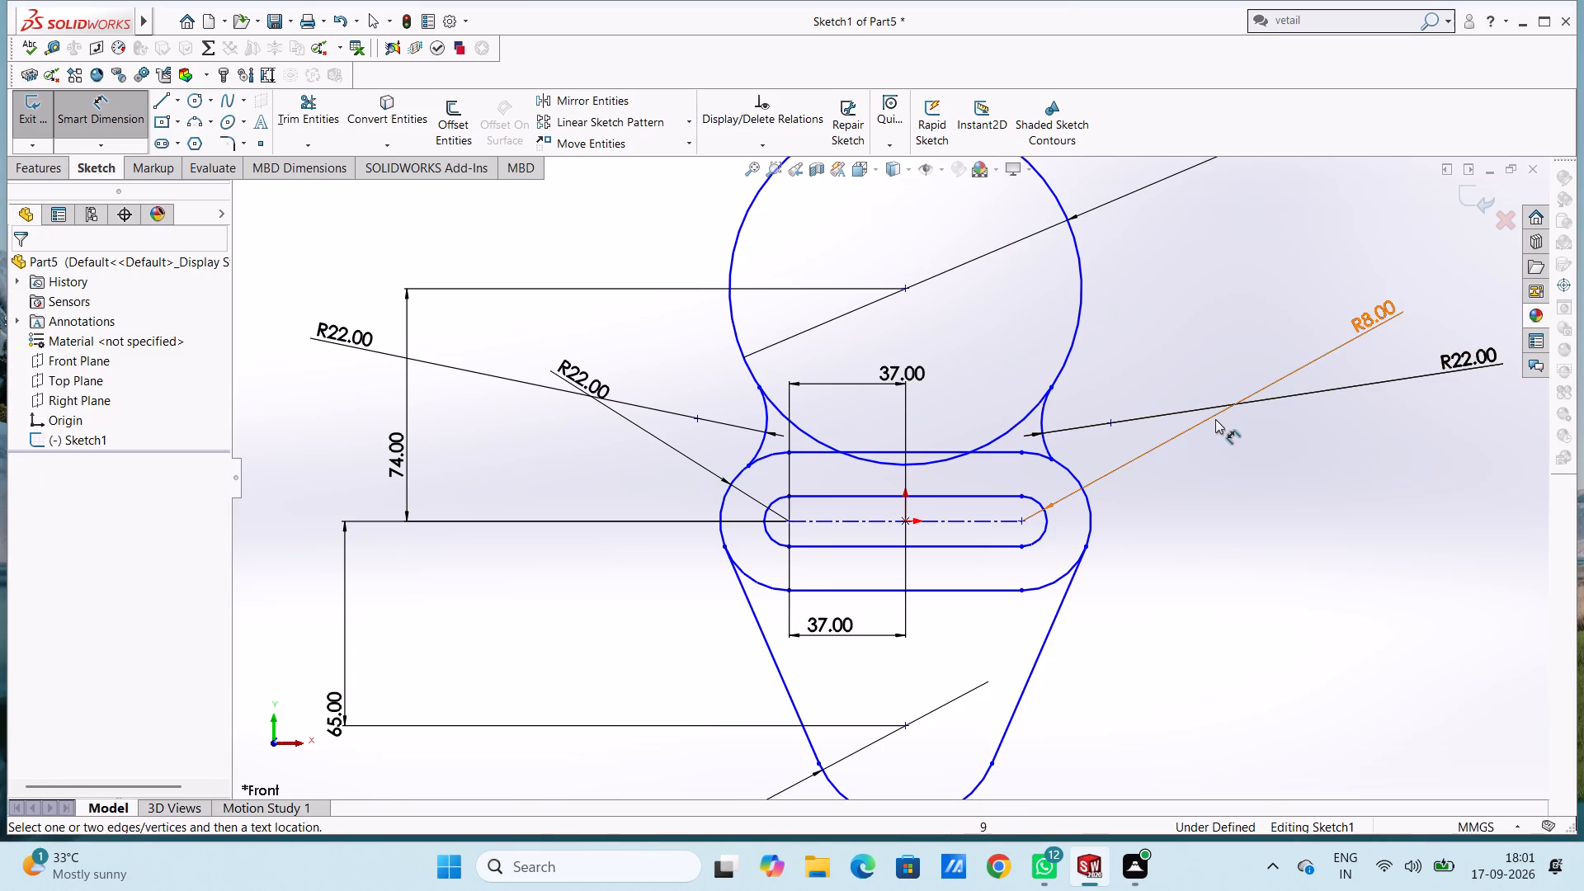
key(Escape)
key(Escape)
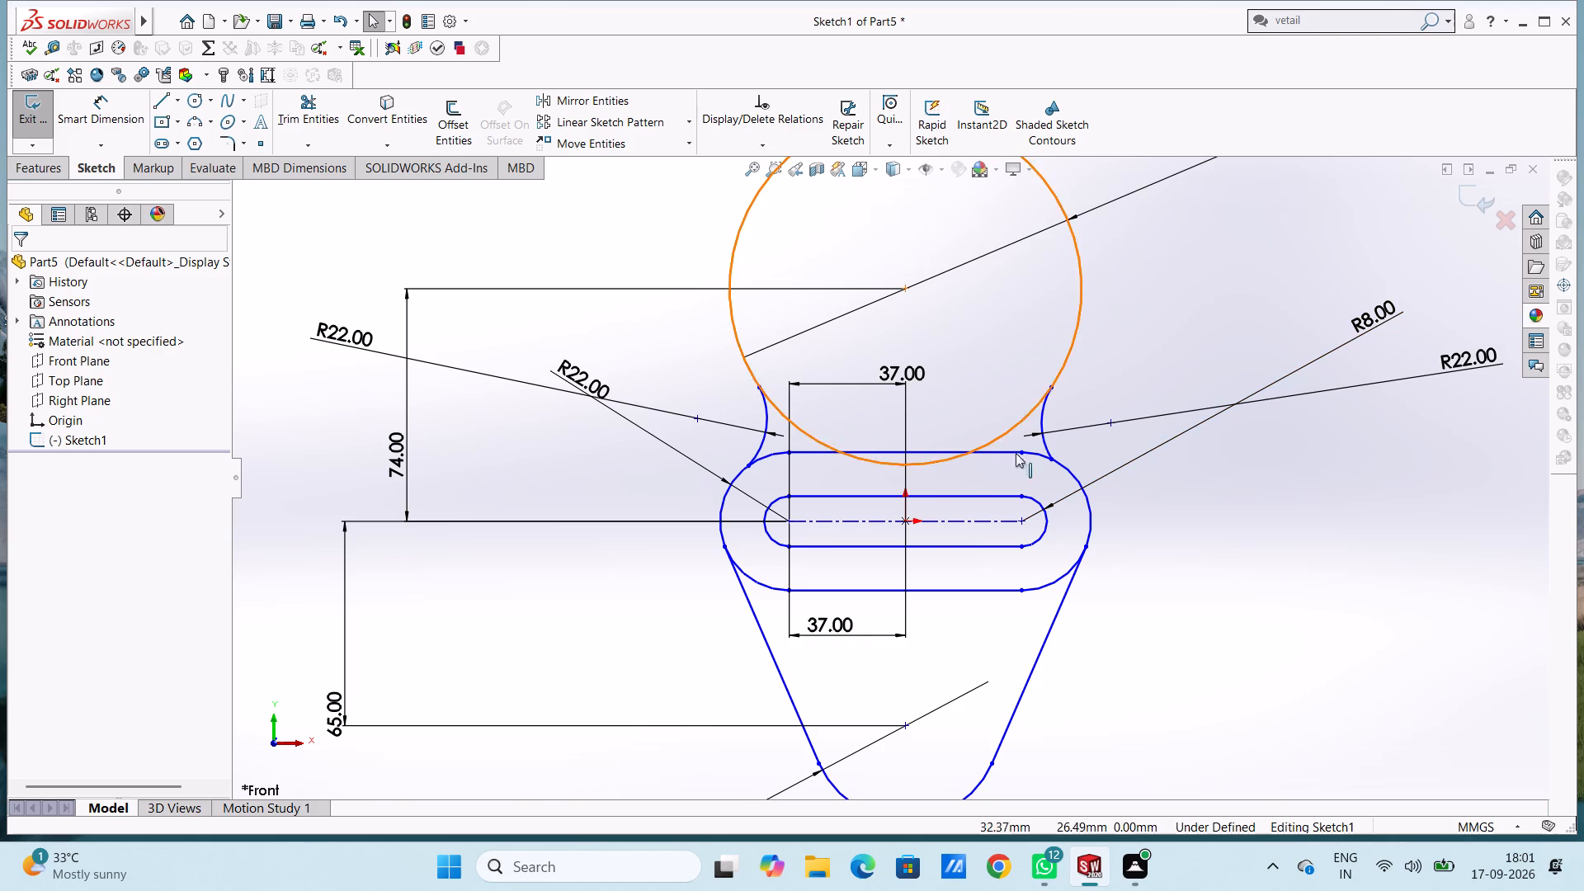
Make the left connecting arc tangent to both the outer slot's left end arc and the upper circle.
click(762, 447)
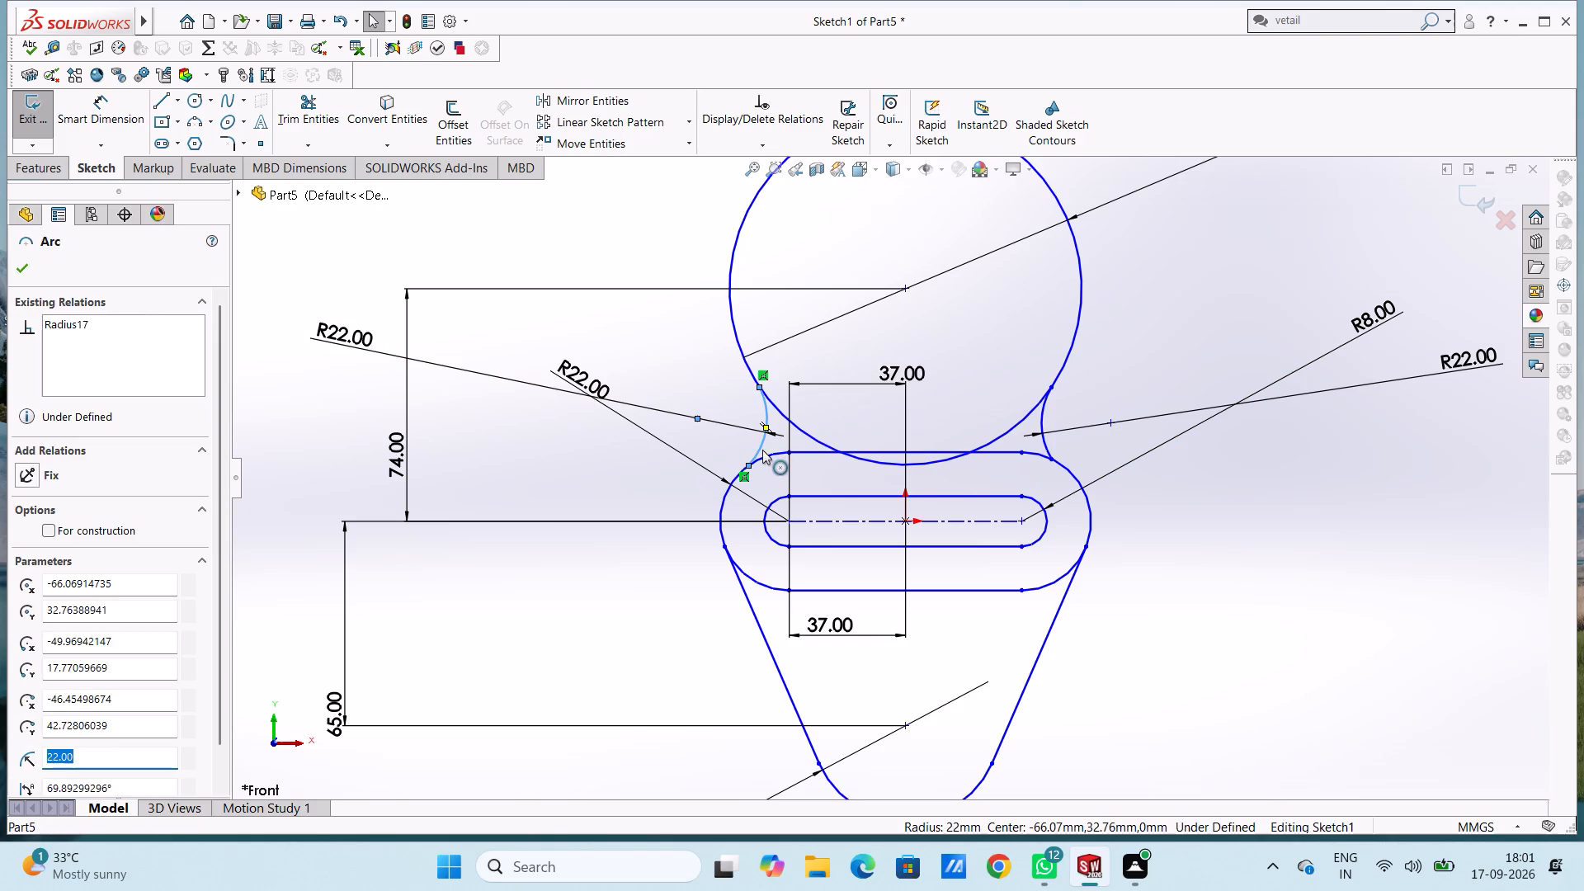
ctrl+click(765, 456)
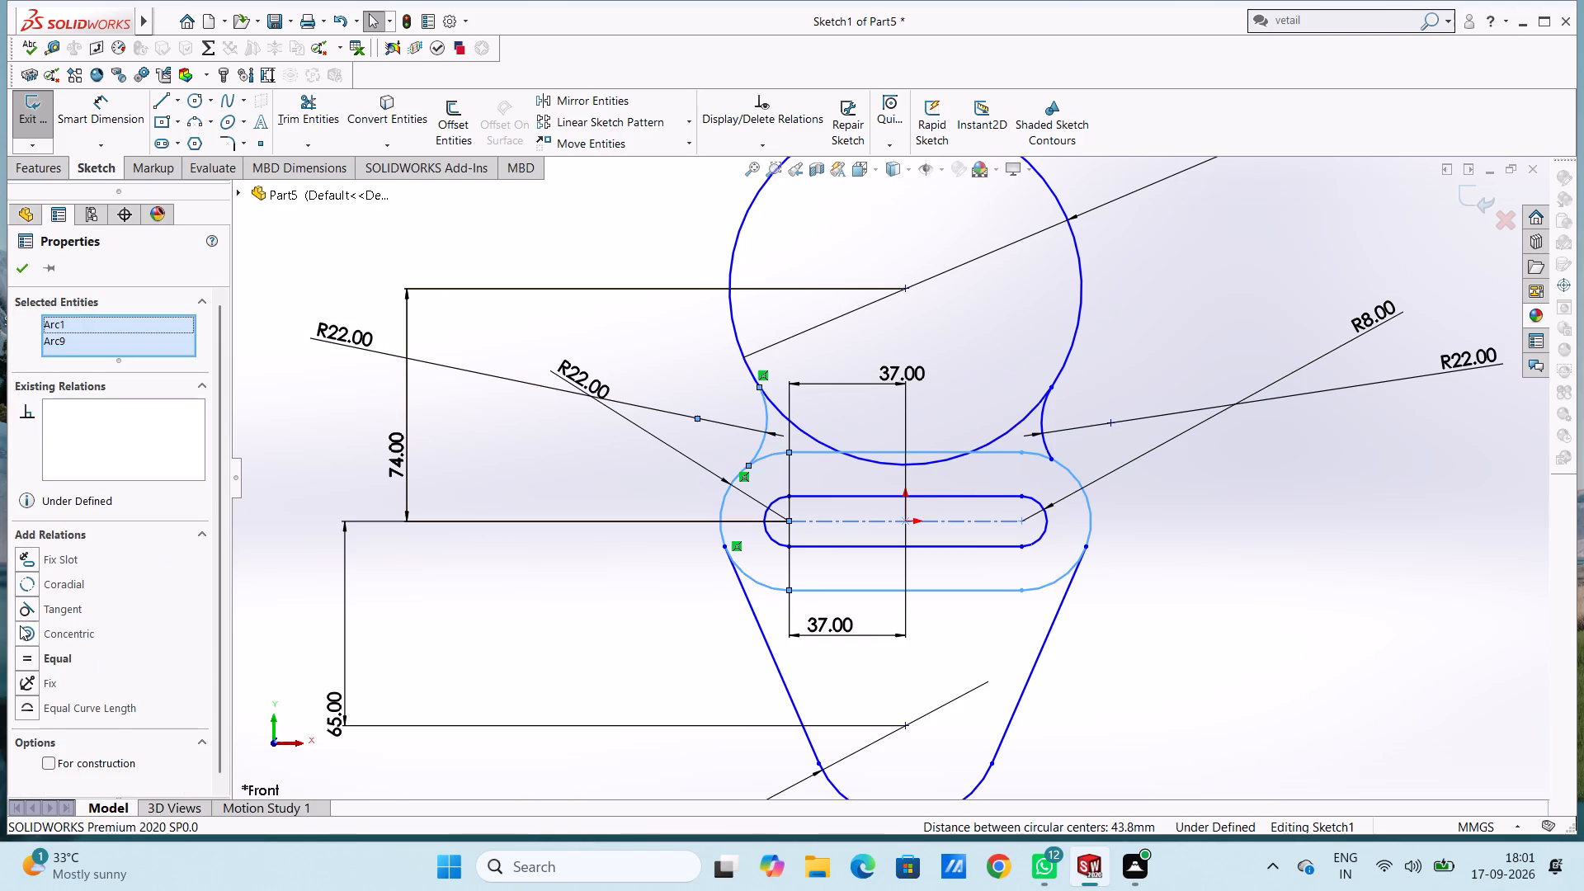
click(26, 610)
click(394, 630)
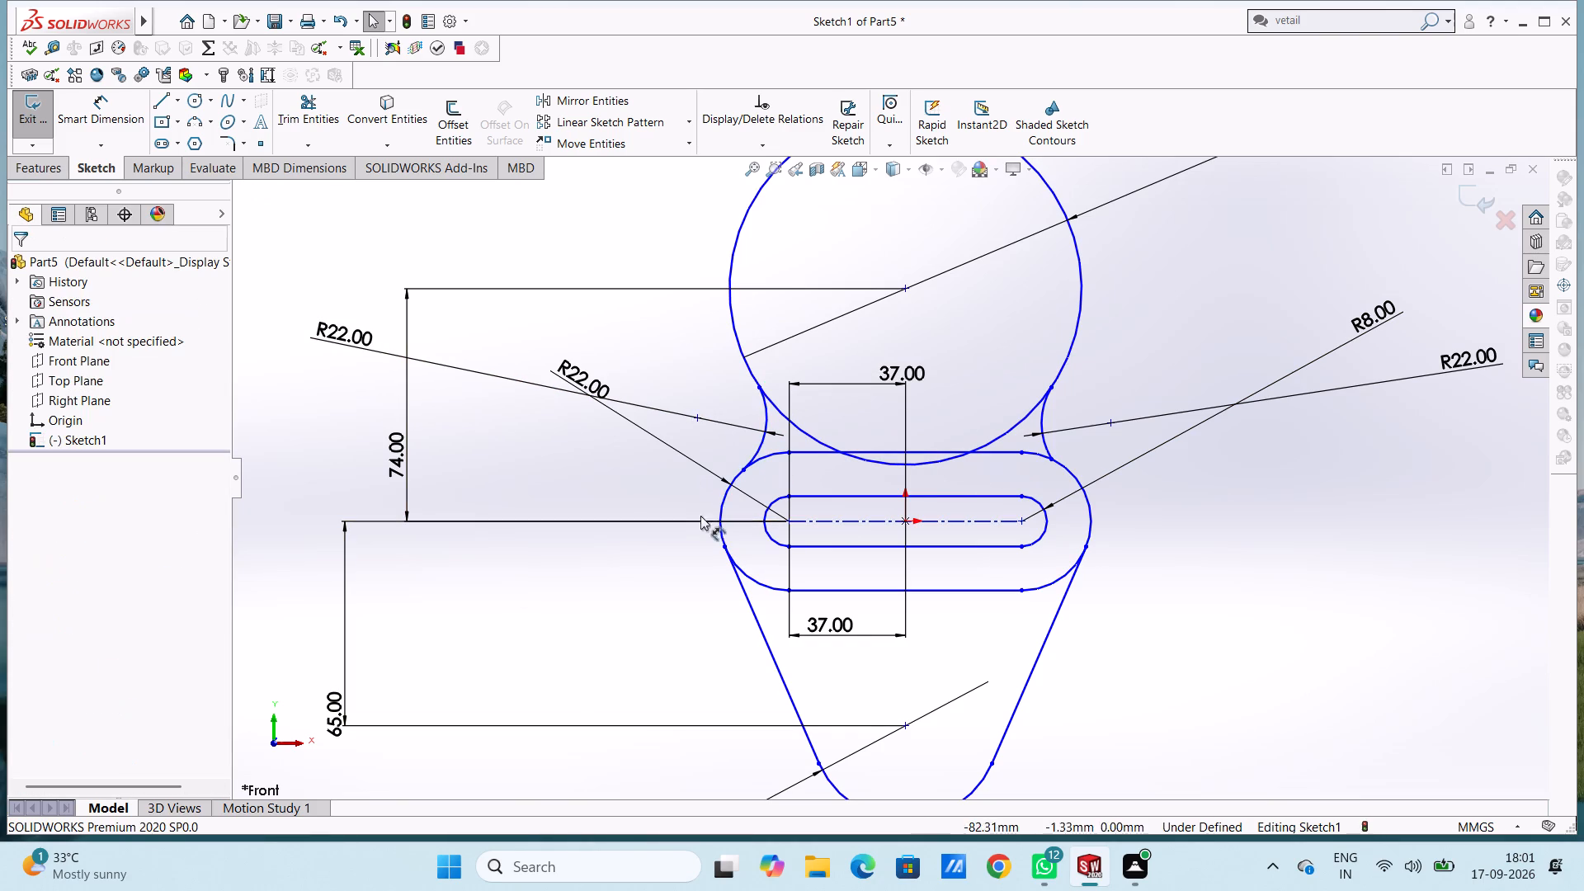
click(771, 412)
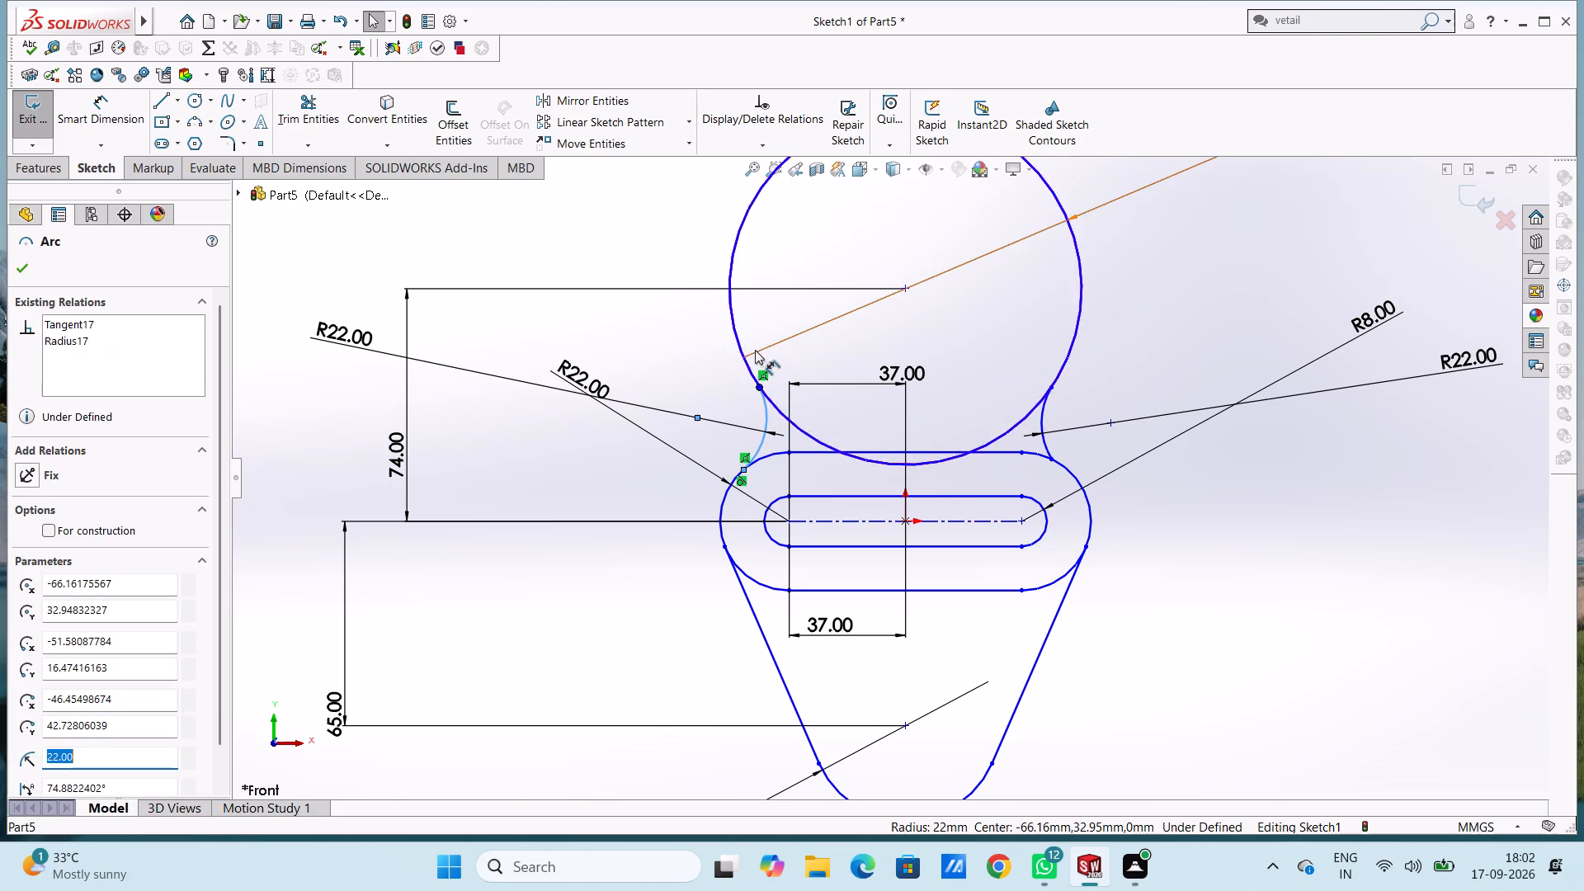
ctrl+click(739, 342)
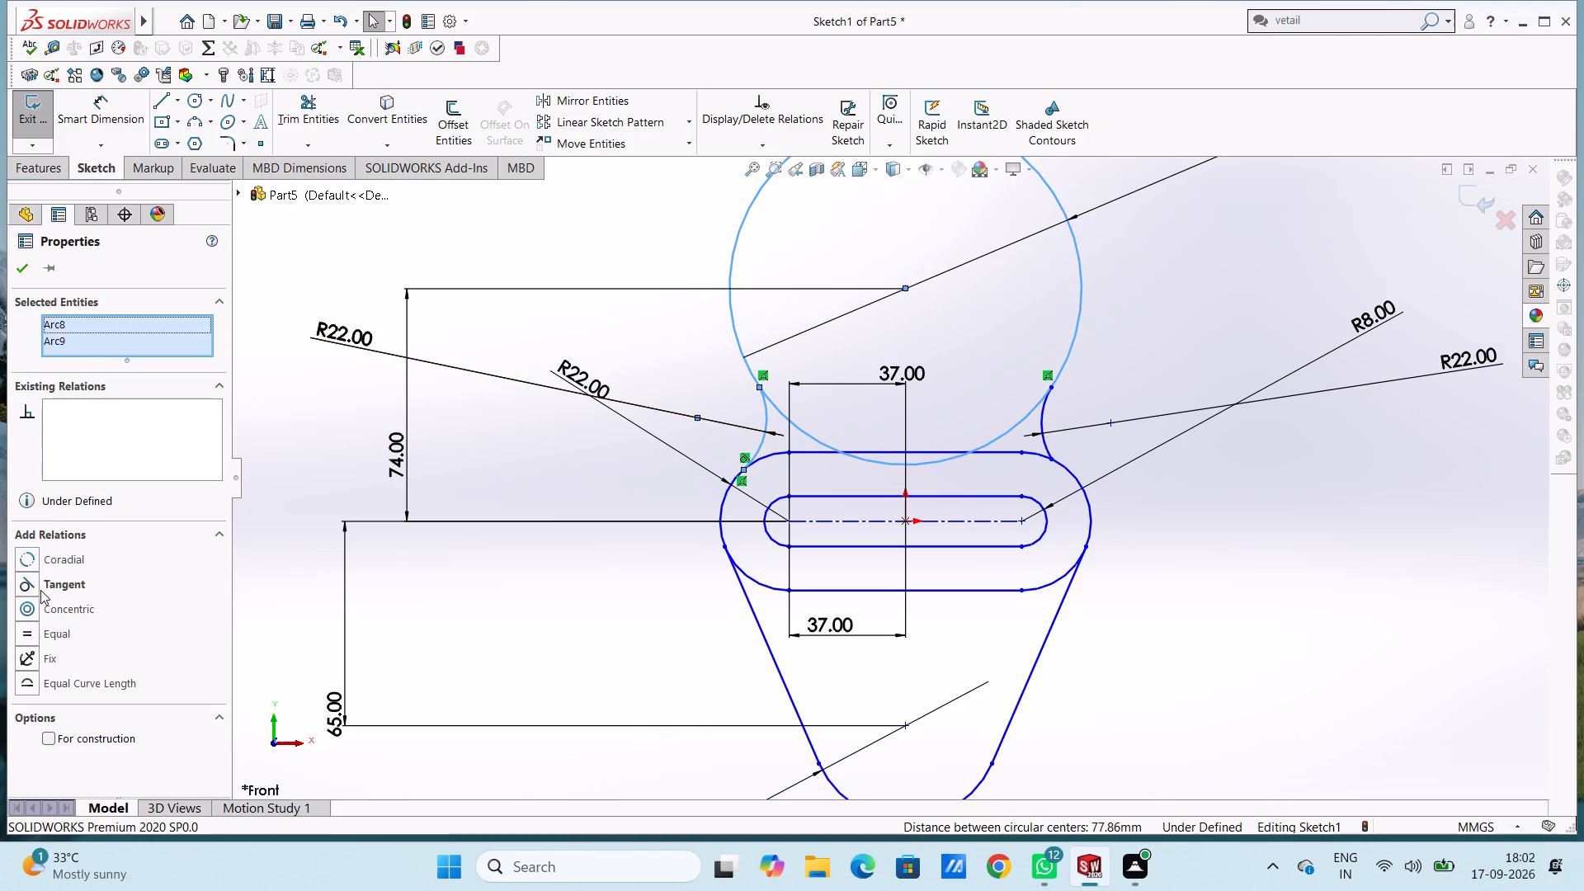
click(33, 582)
click(289, 587)
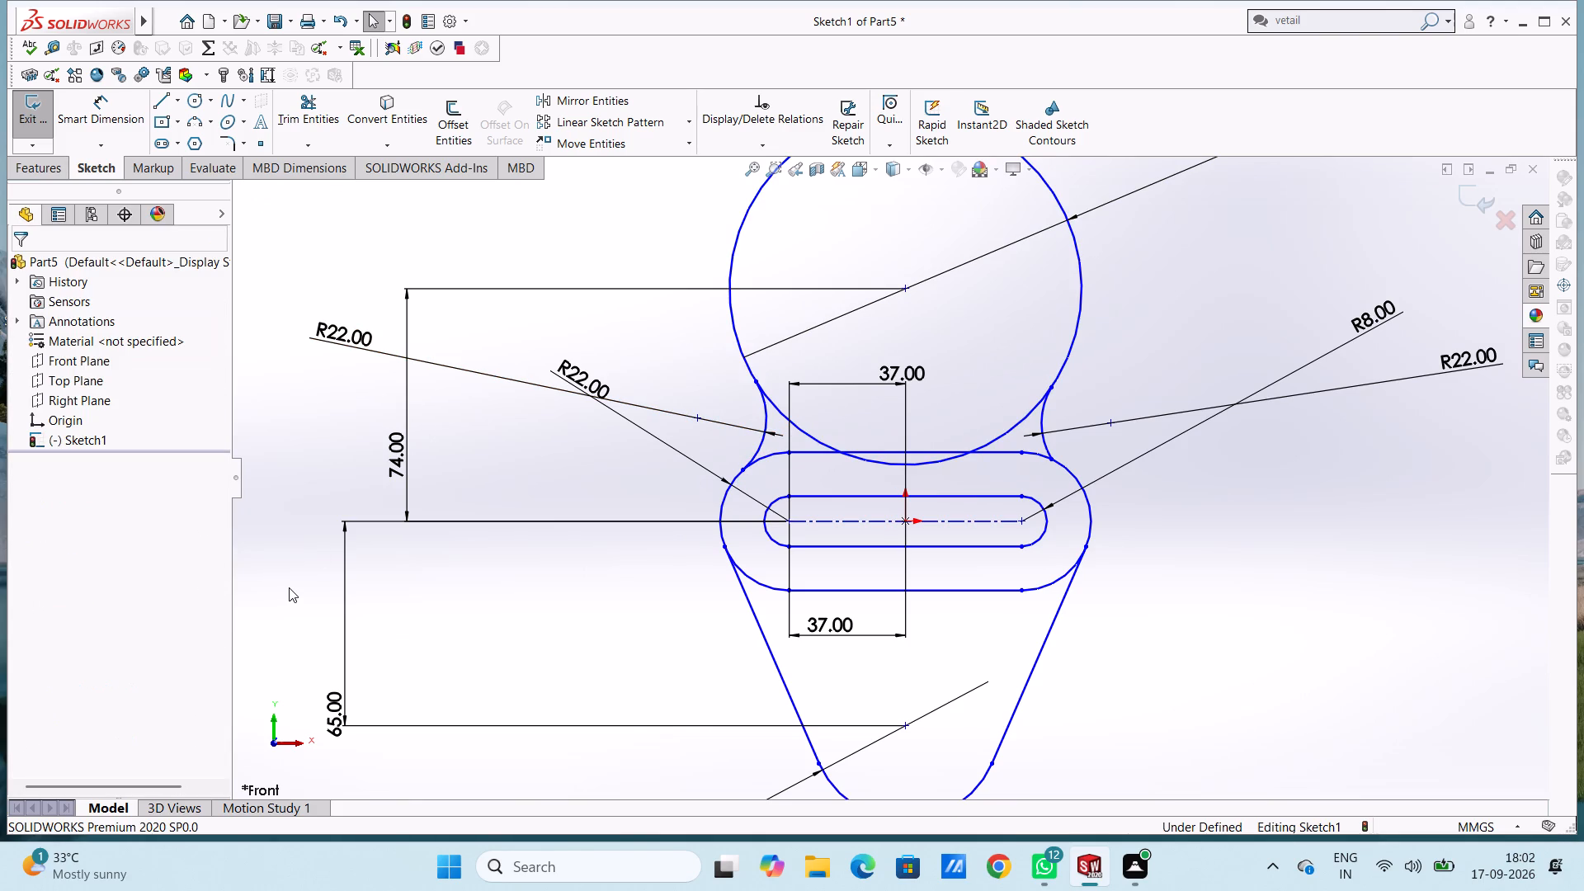
Make the right connecting arc tangent to the upper circle.
click(1041, 417)
ctrl+click(1031, 409)
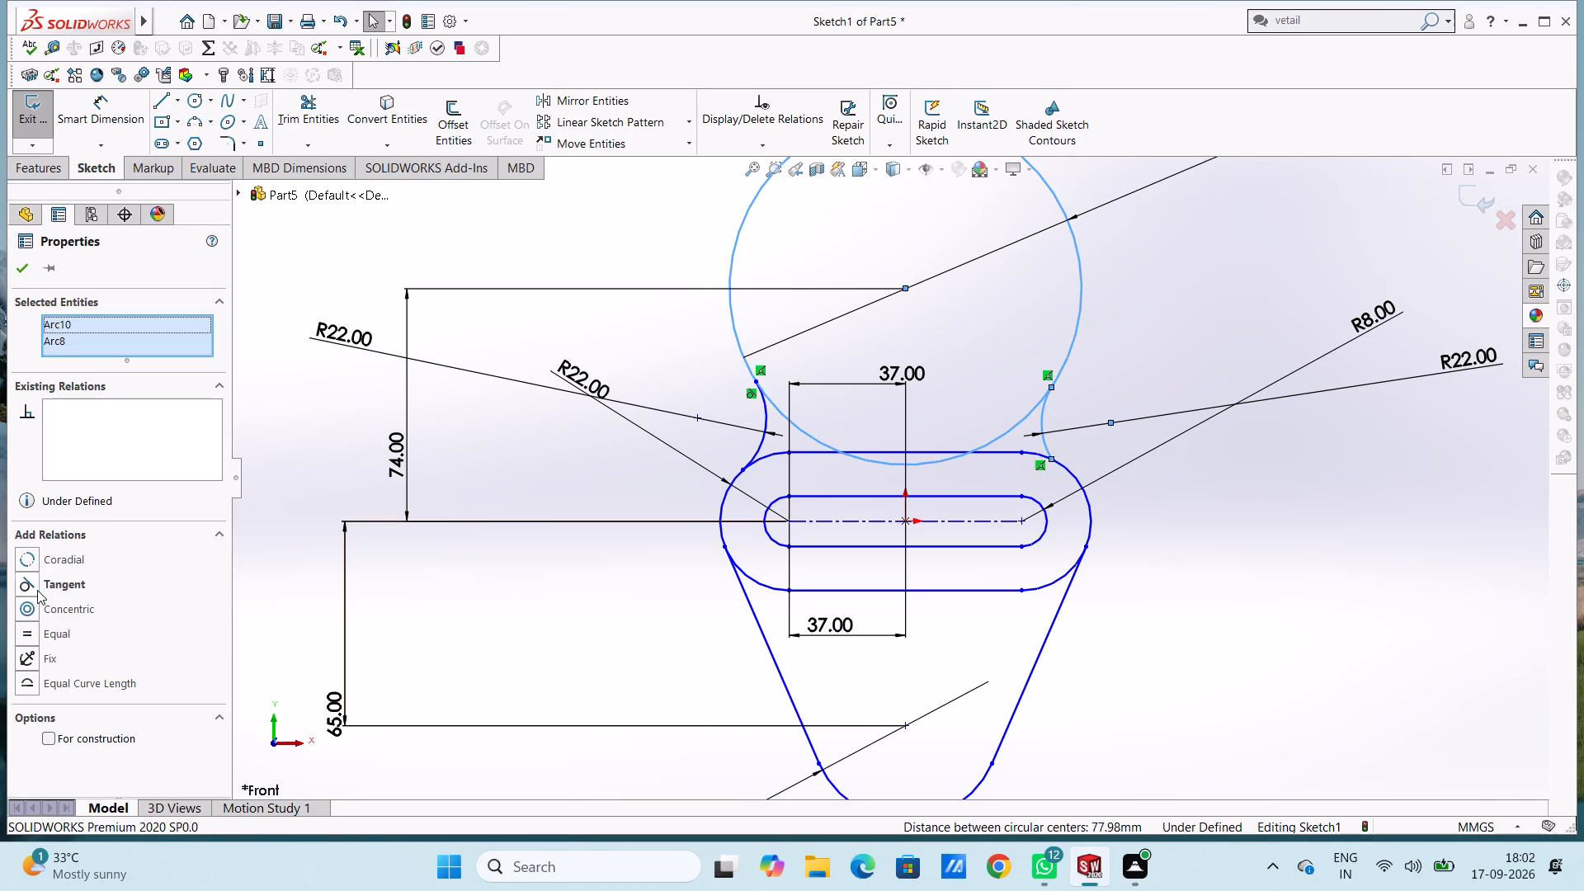
click(34, 587)
click(243, 566)
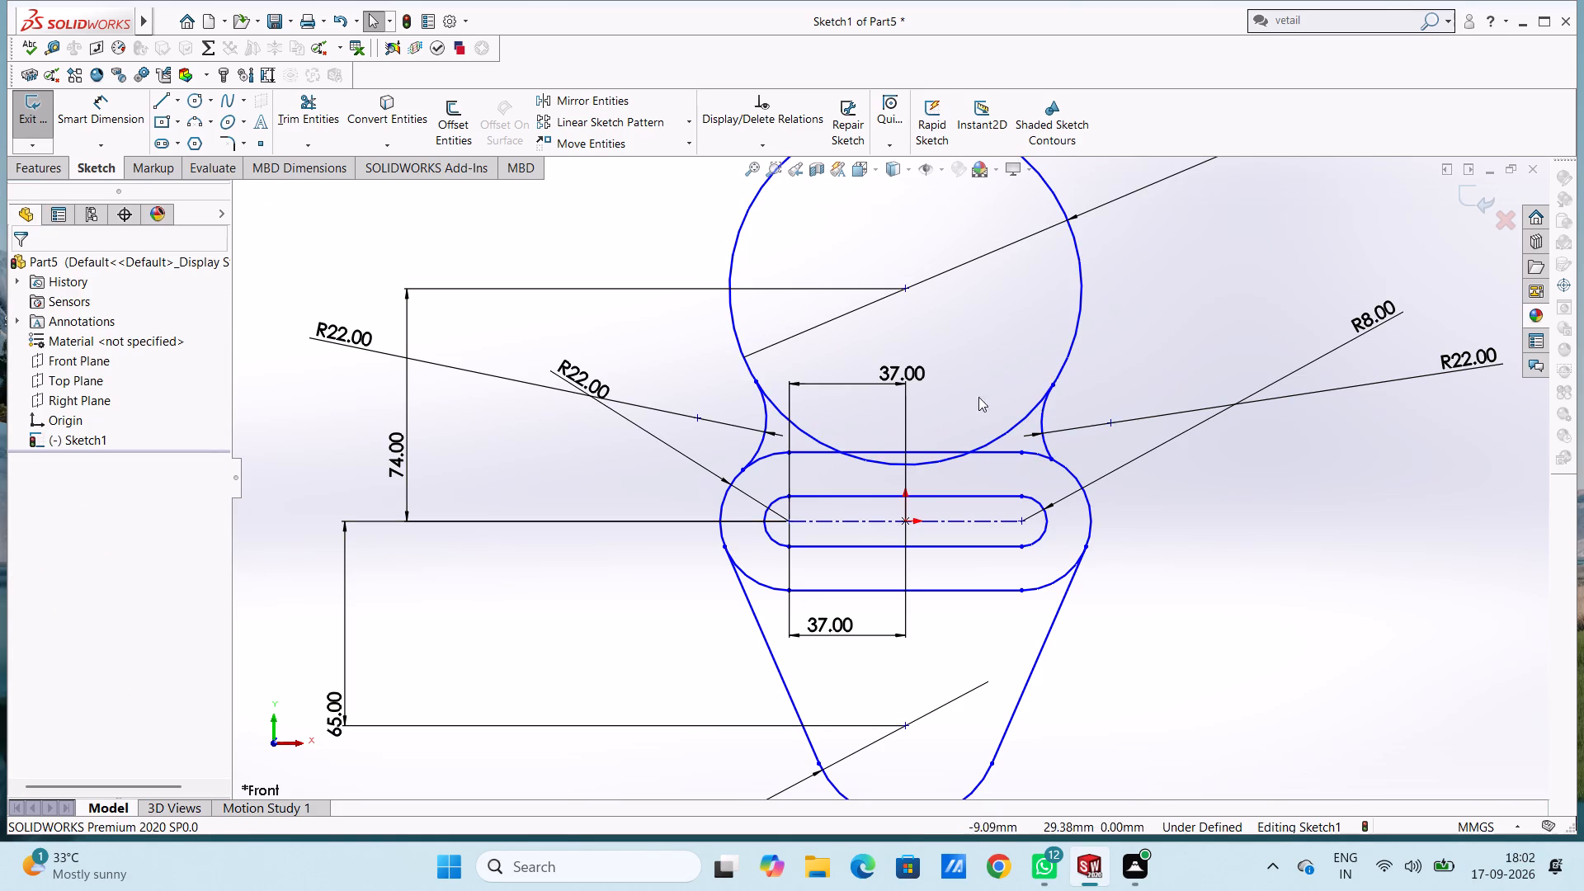
Make the right connecting arc tangent to the outer slot's right end arc.
click(1041, 415)
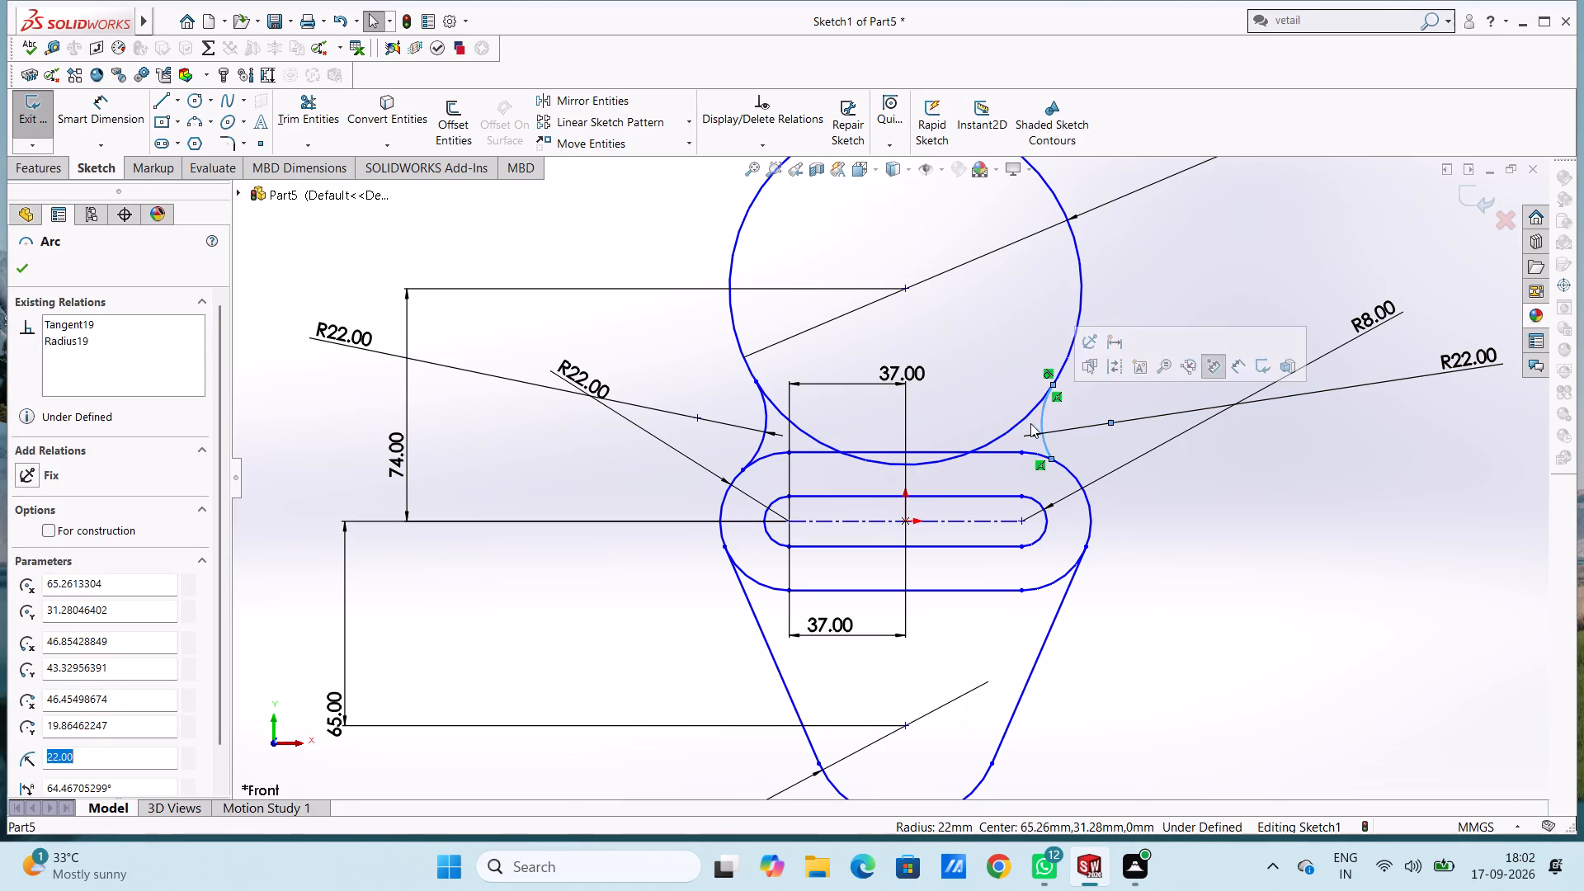
ctrl+click(1029, 451)
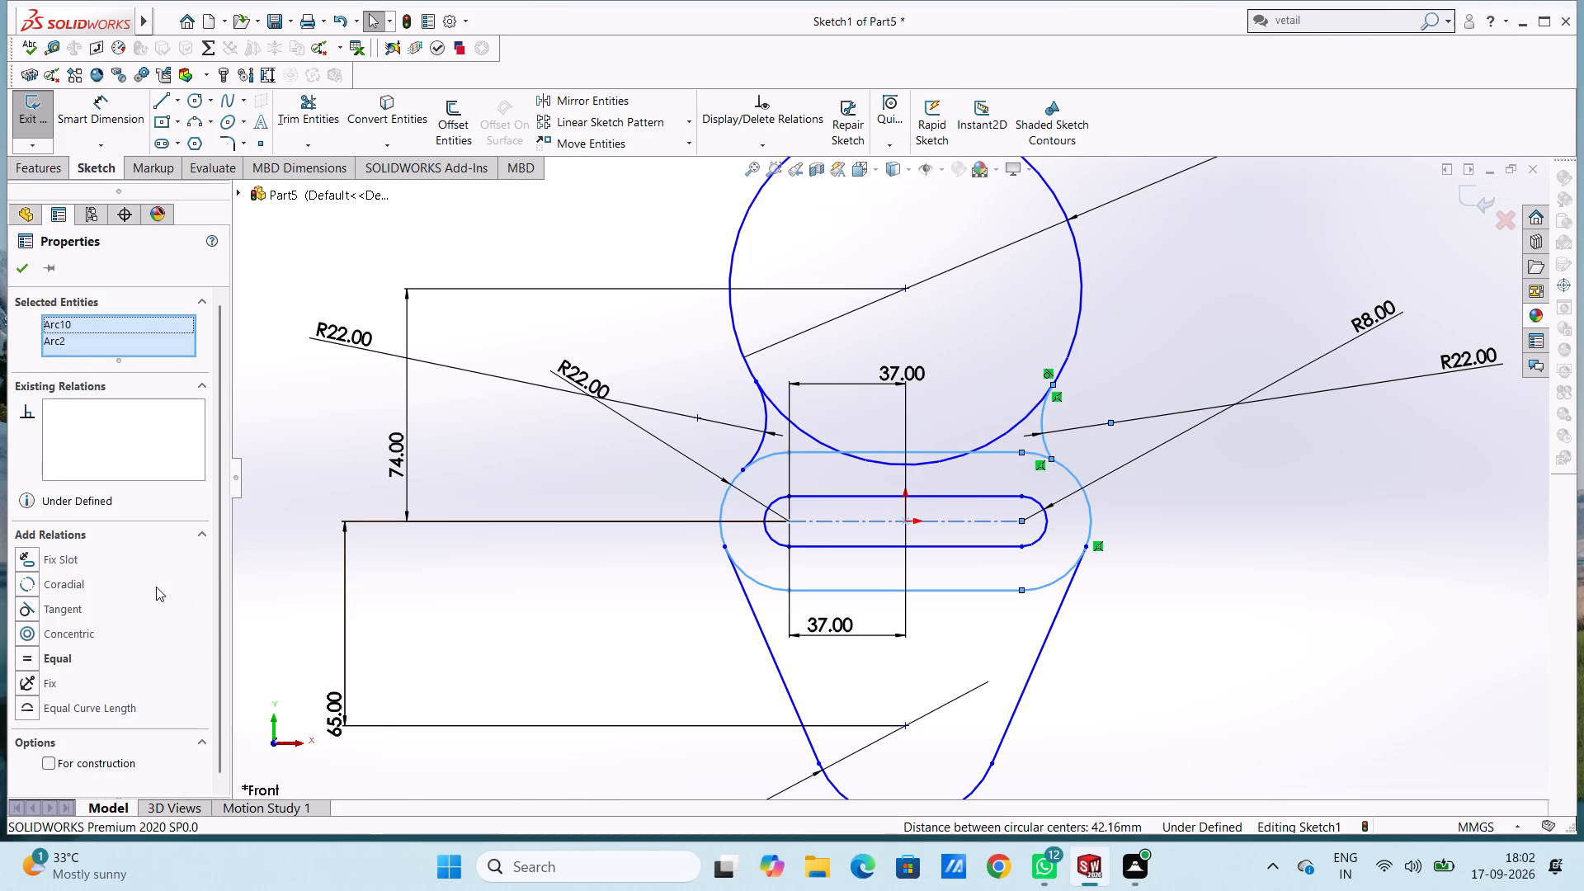
click(24, 611)
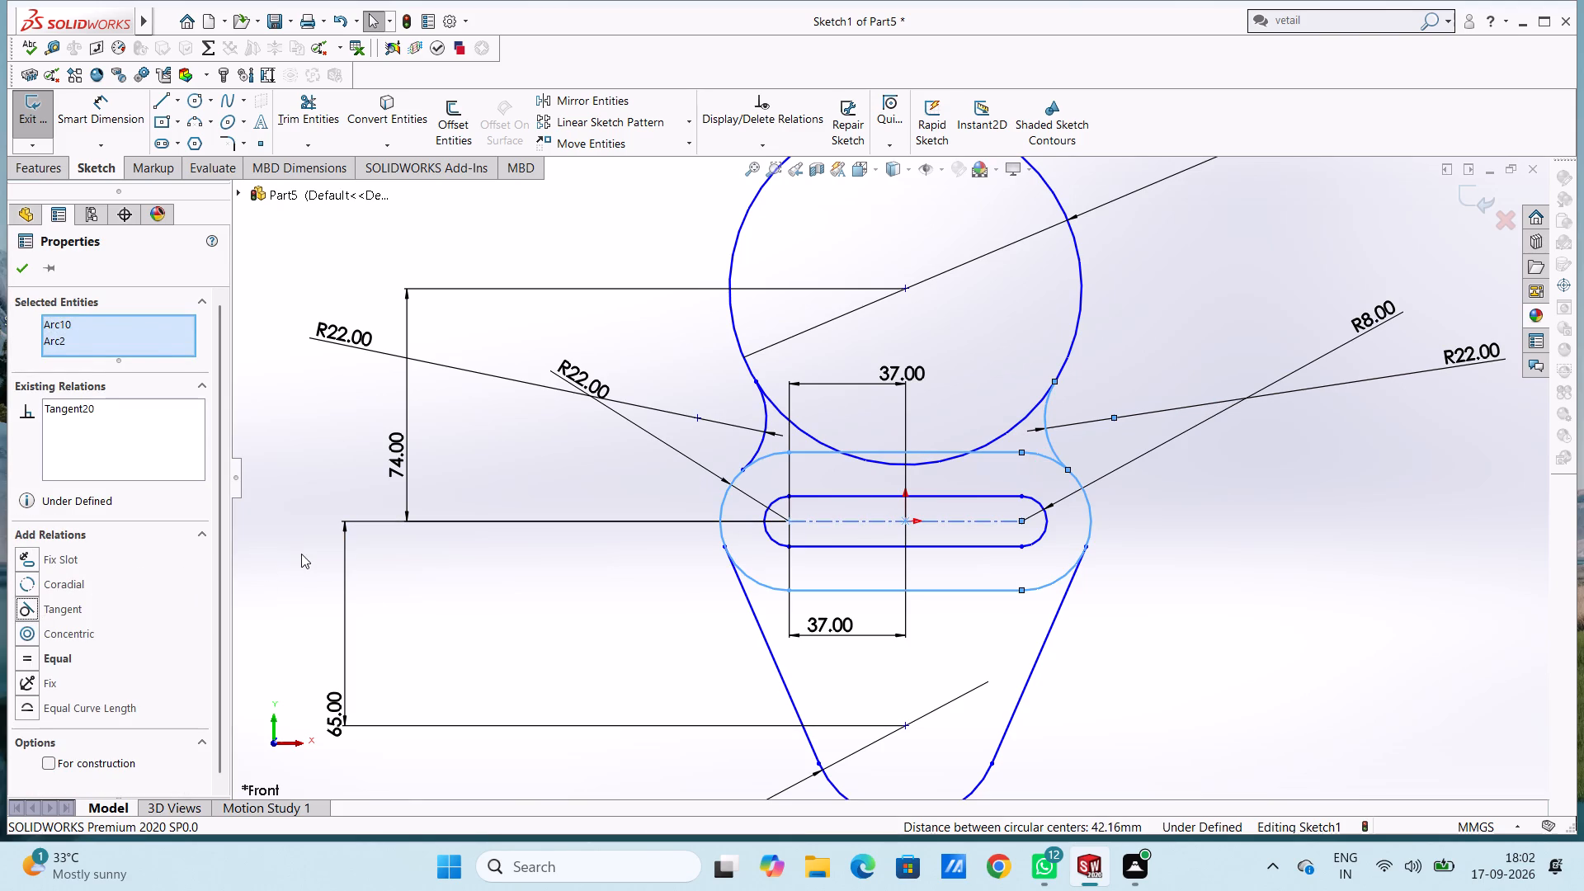
click(301, 553)
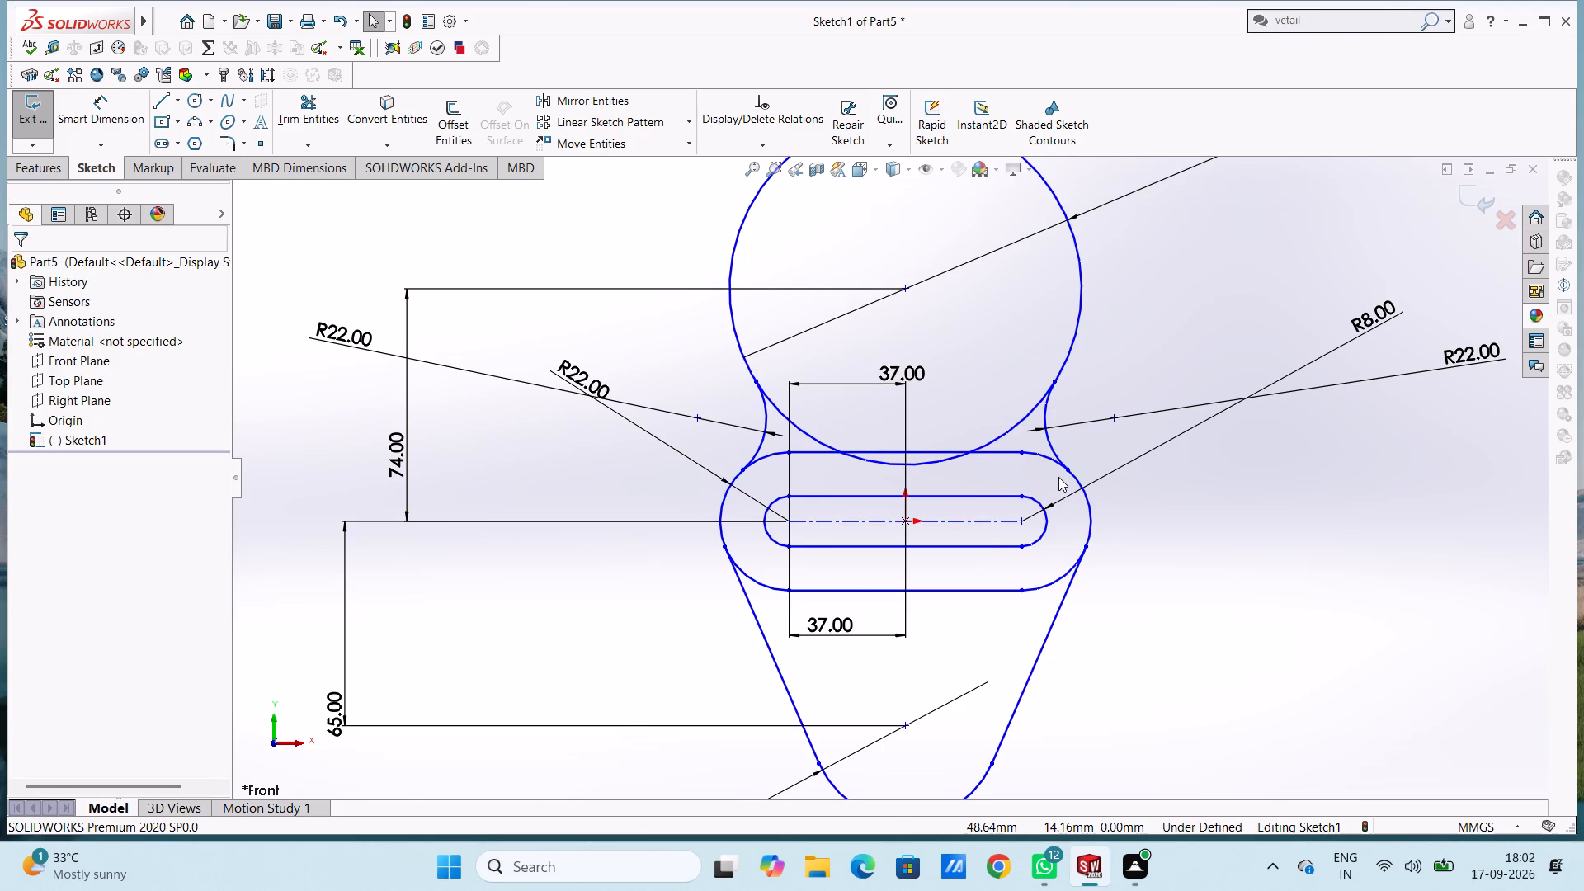
Trim away the upper portion of the 112 mm circle above the two connecting arcs.
scroll(1058, 476, up, 2)
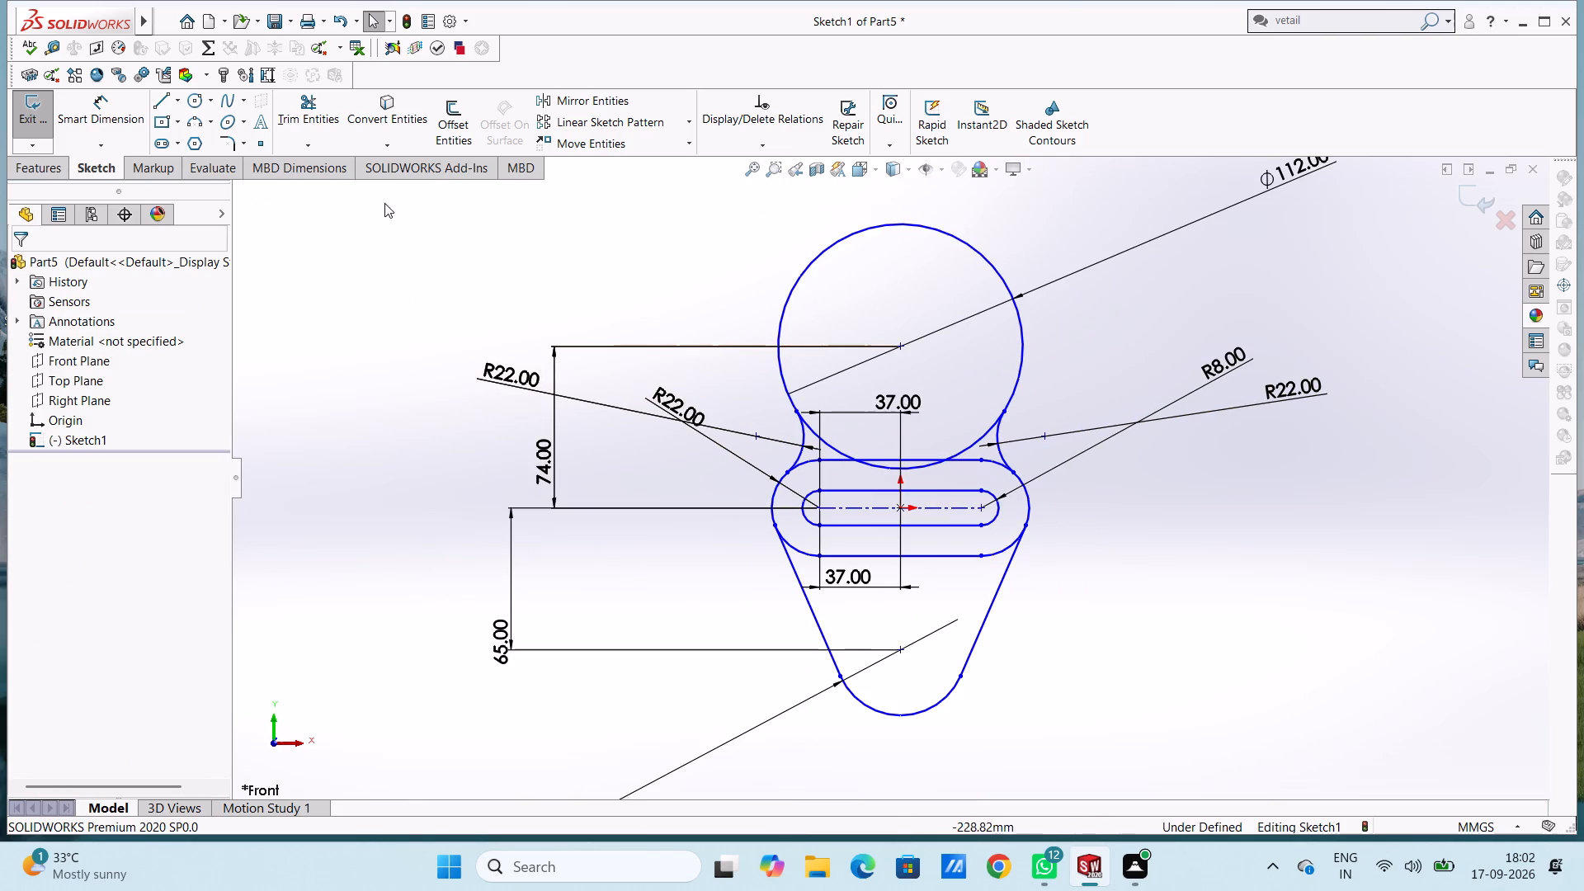
click(326, 121)
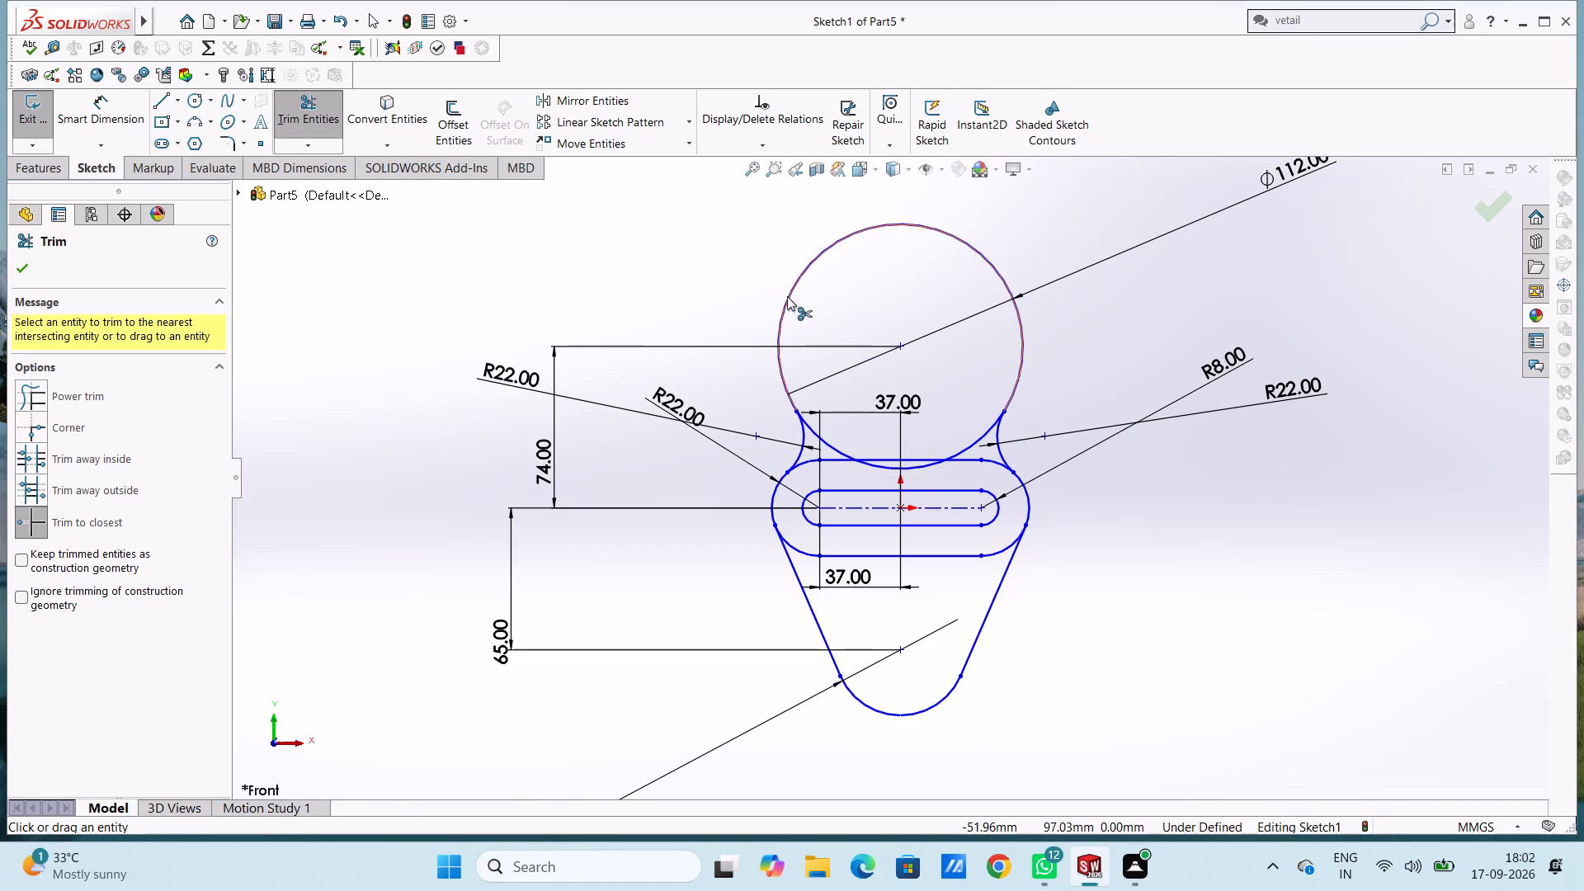
click(790, 299)
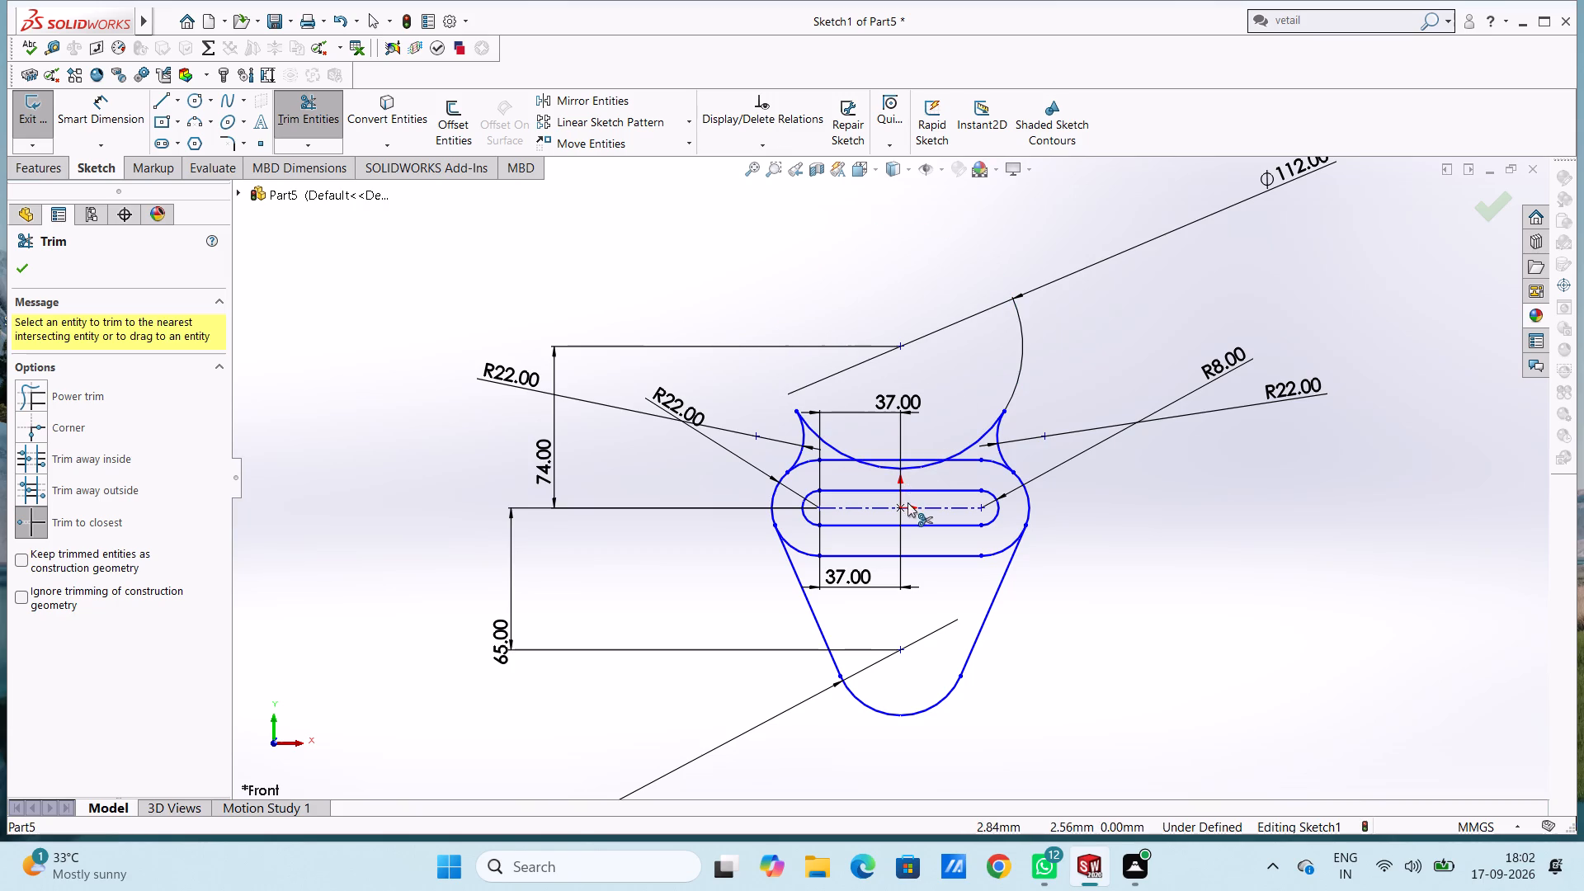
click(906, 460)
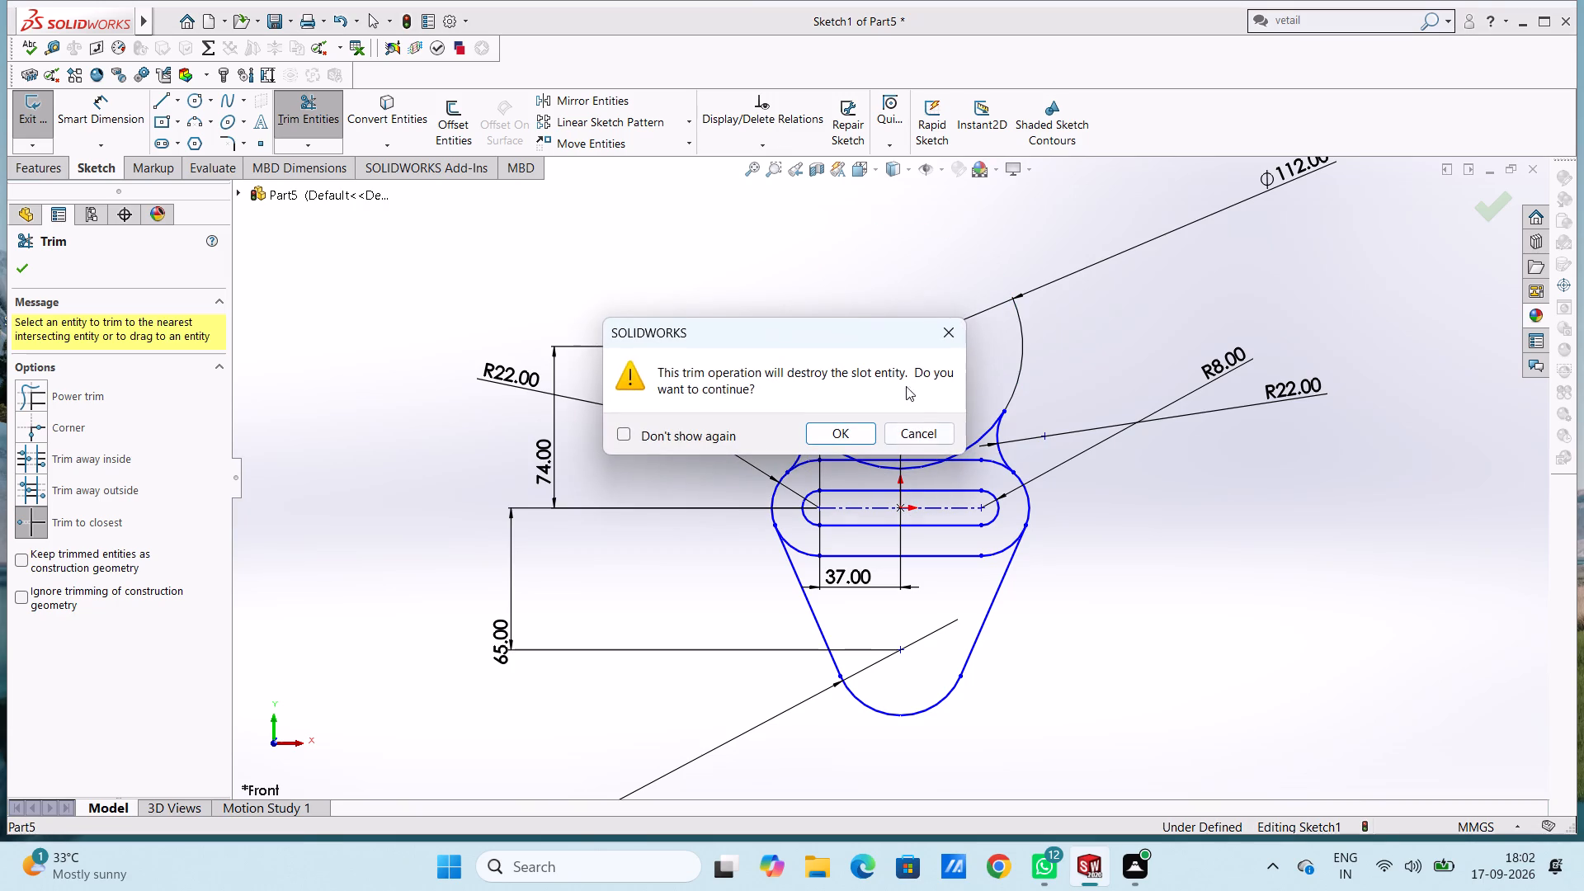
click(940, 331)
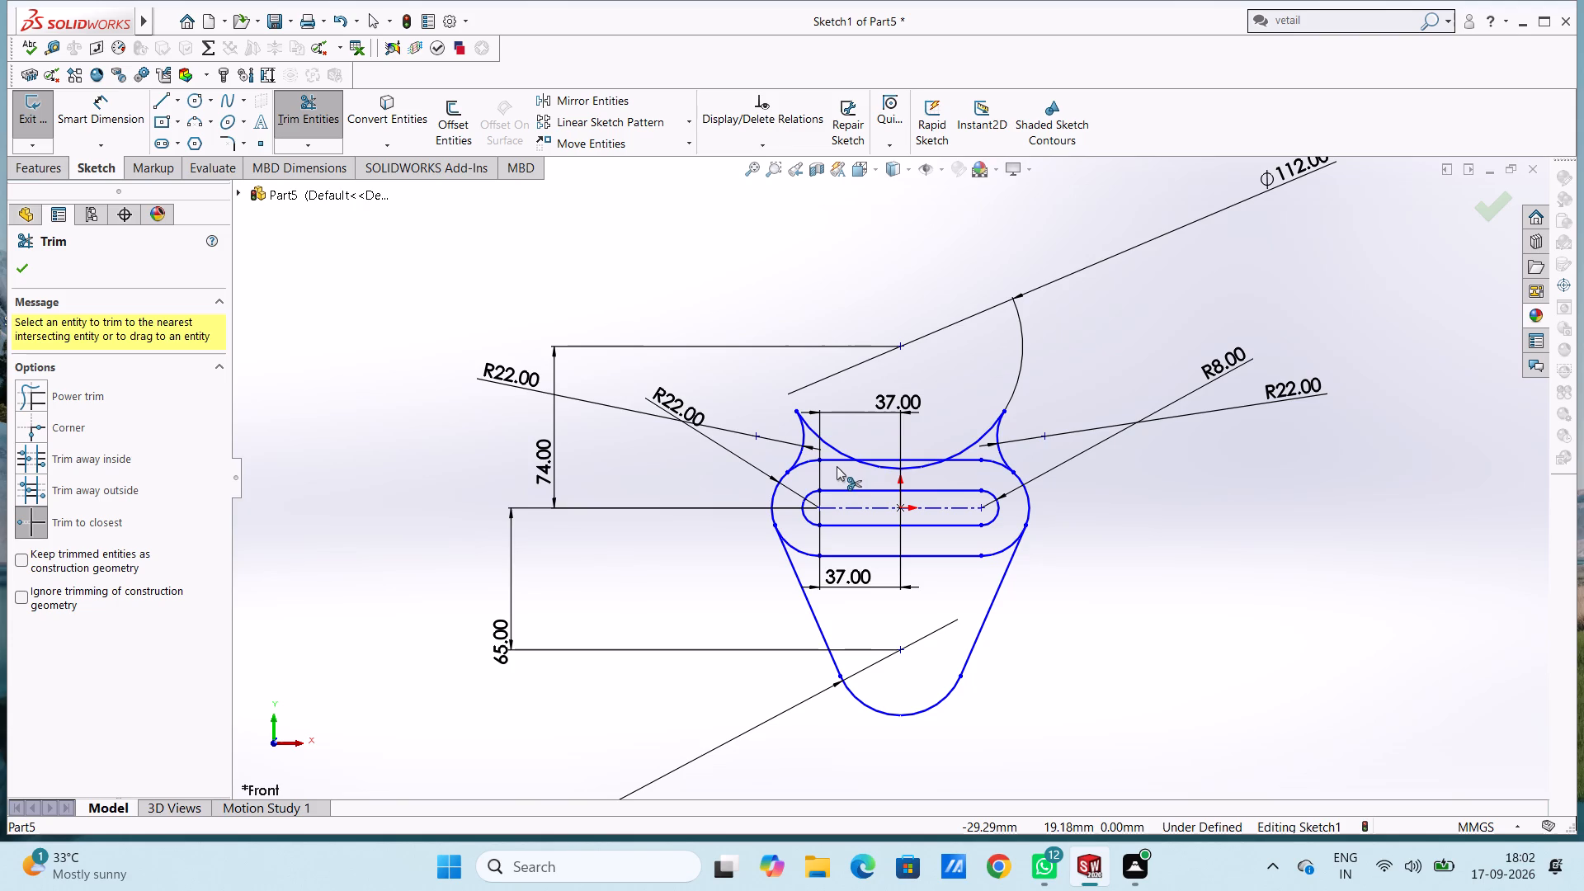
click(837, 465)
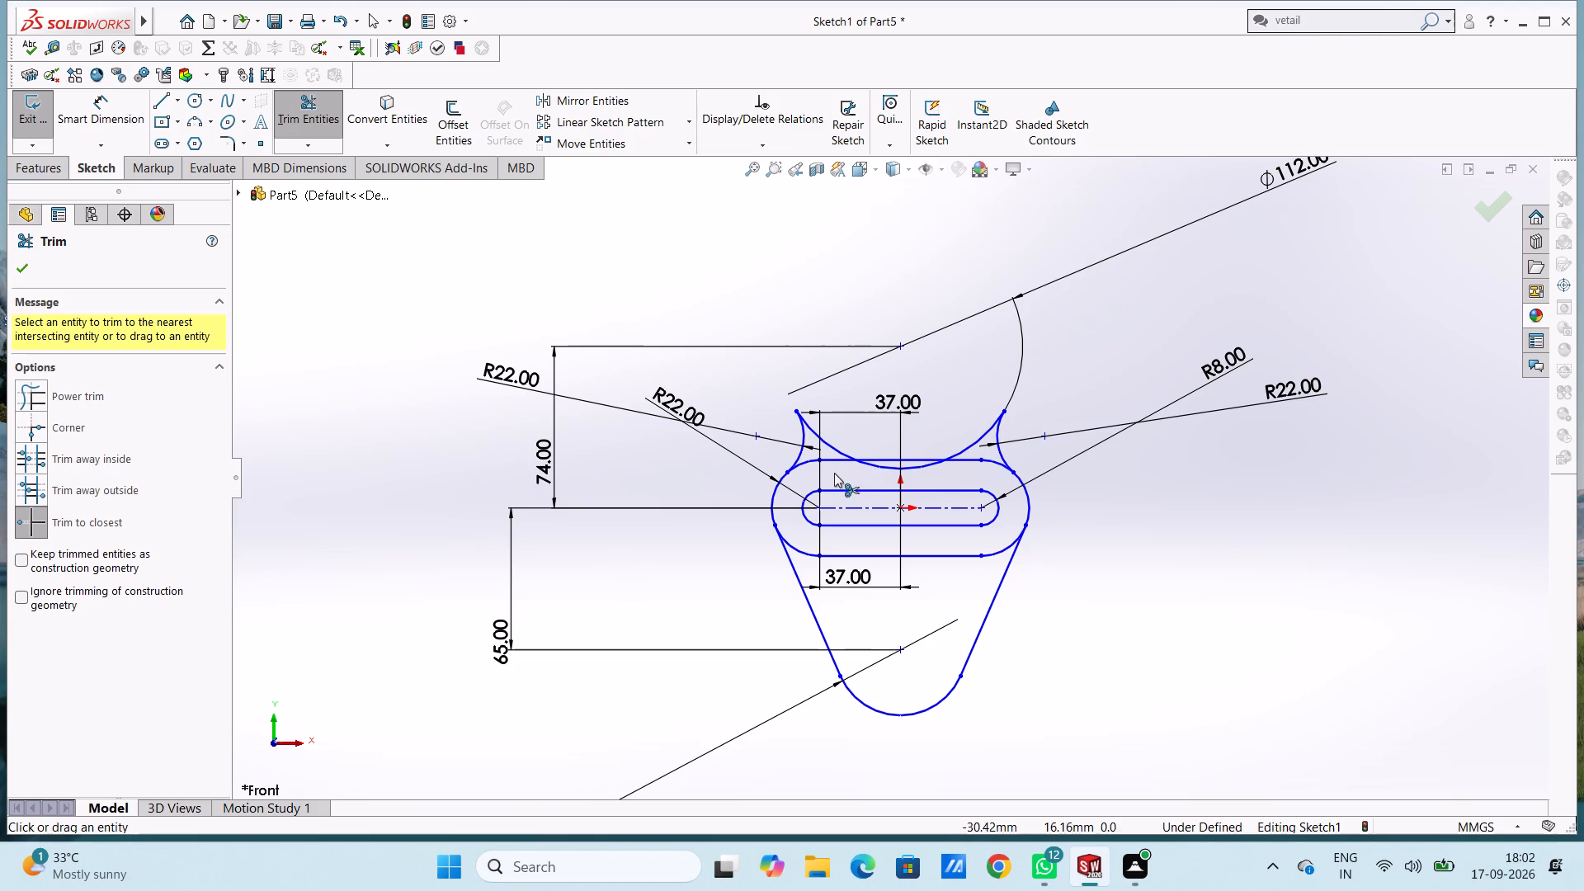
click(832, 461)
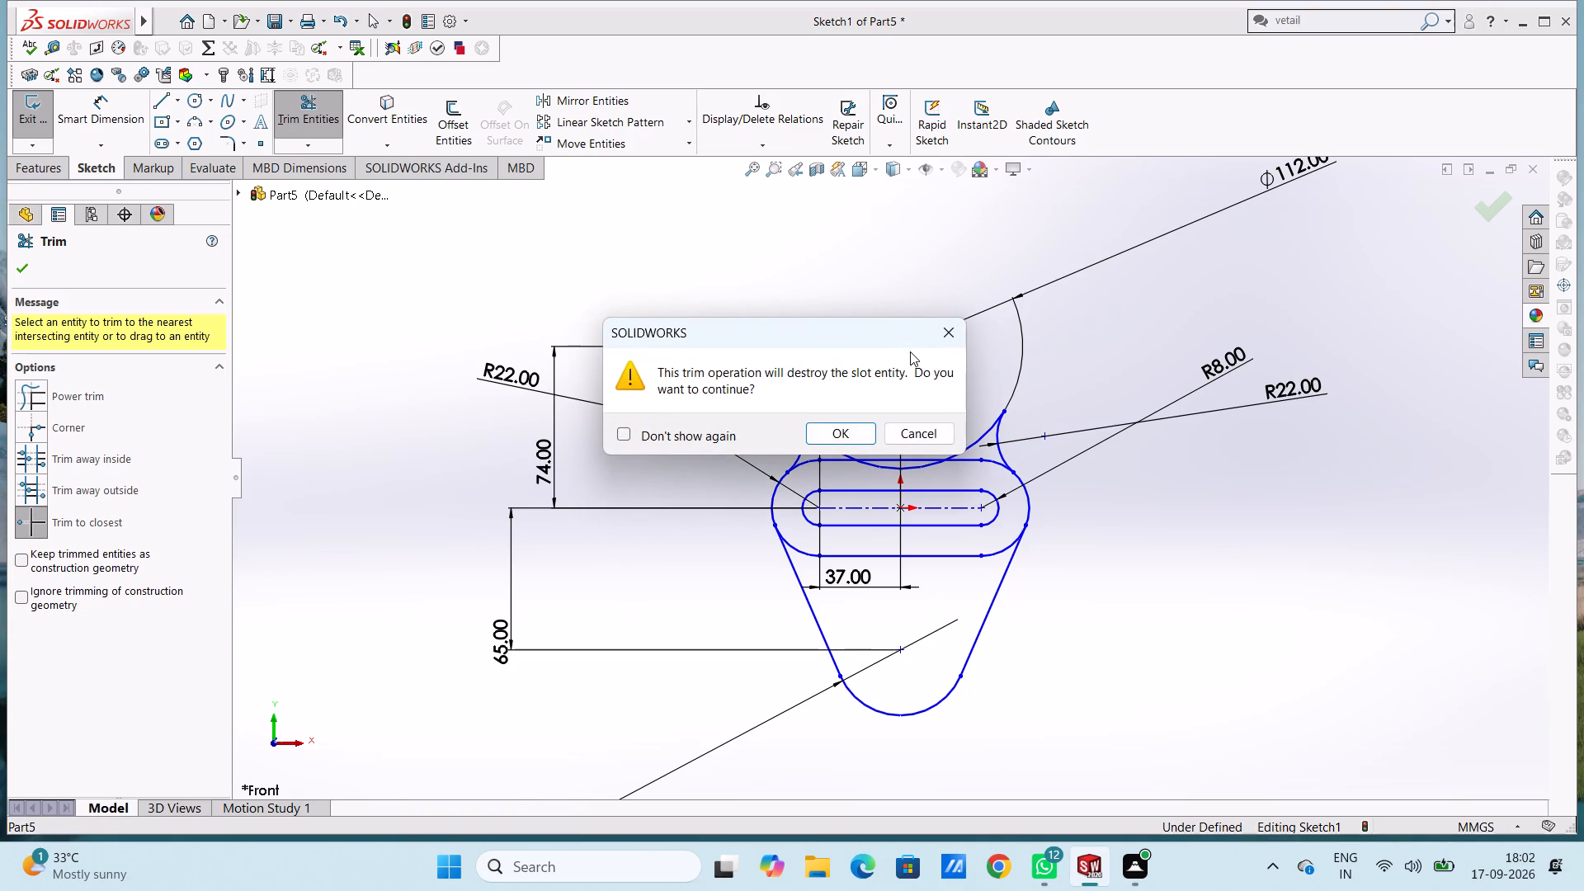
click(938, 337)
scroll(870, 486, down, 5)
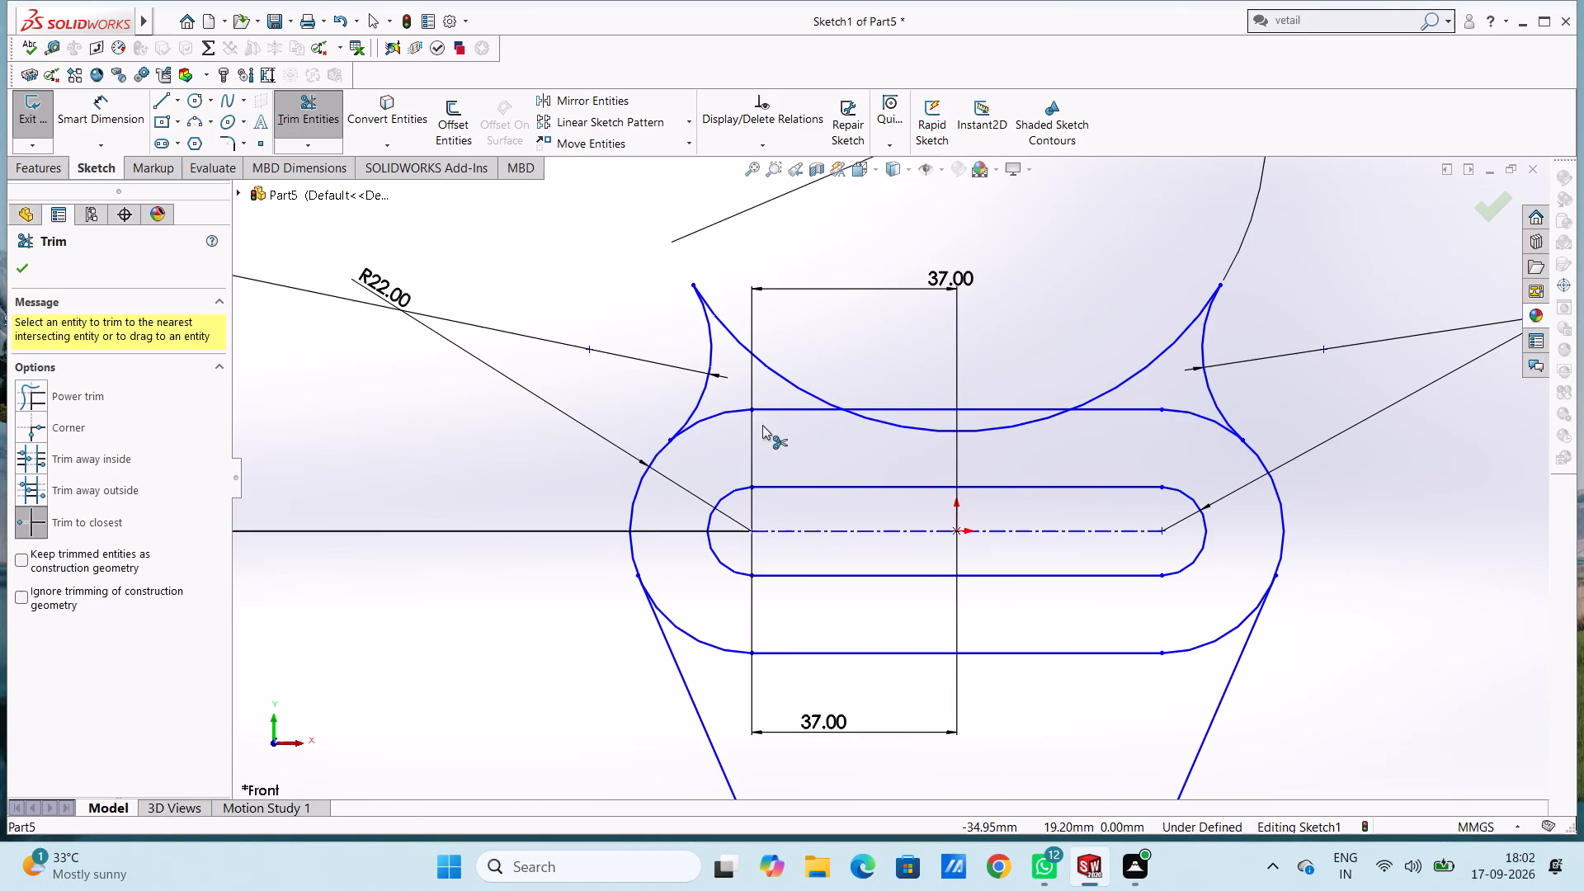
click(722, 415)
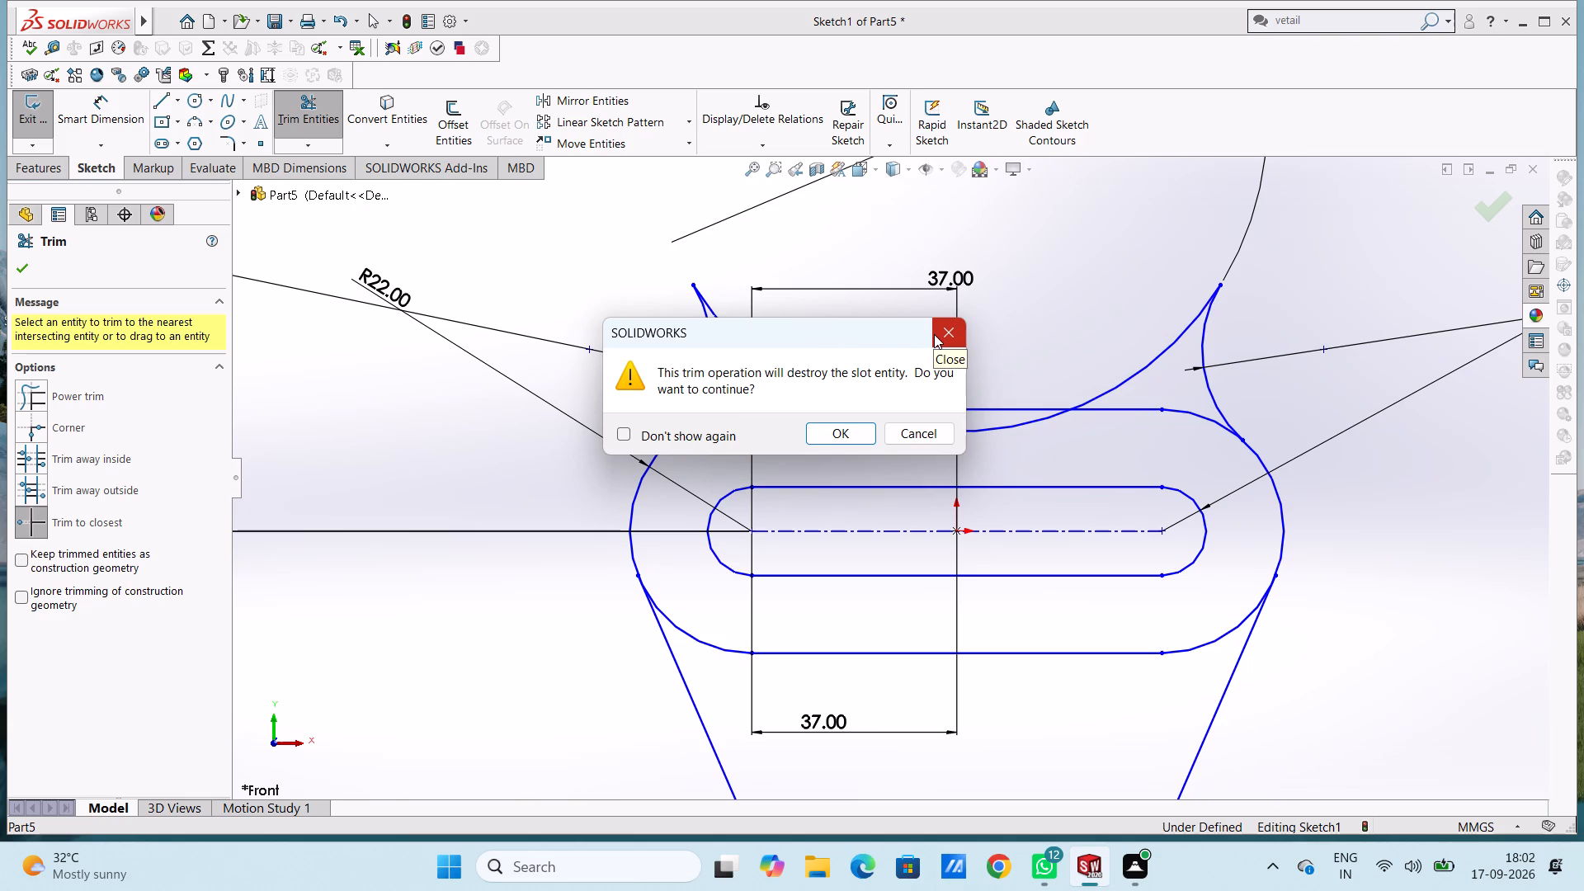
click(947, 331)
Trim away the outer slot's upper straight edge and the end-arc portions lying between the two connecting arcs.
click(728, 415)
click(837, 434)
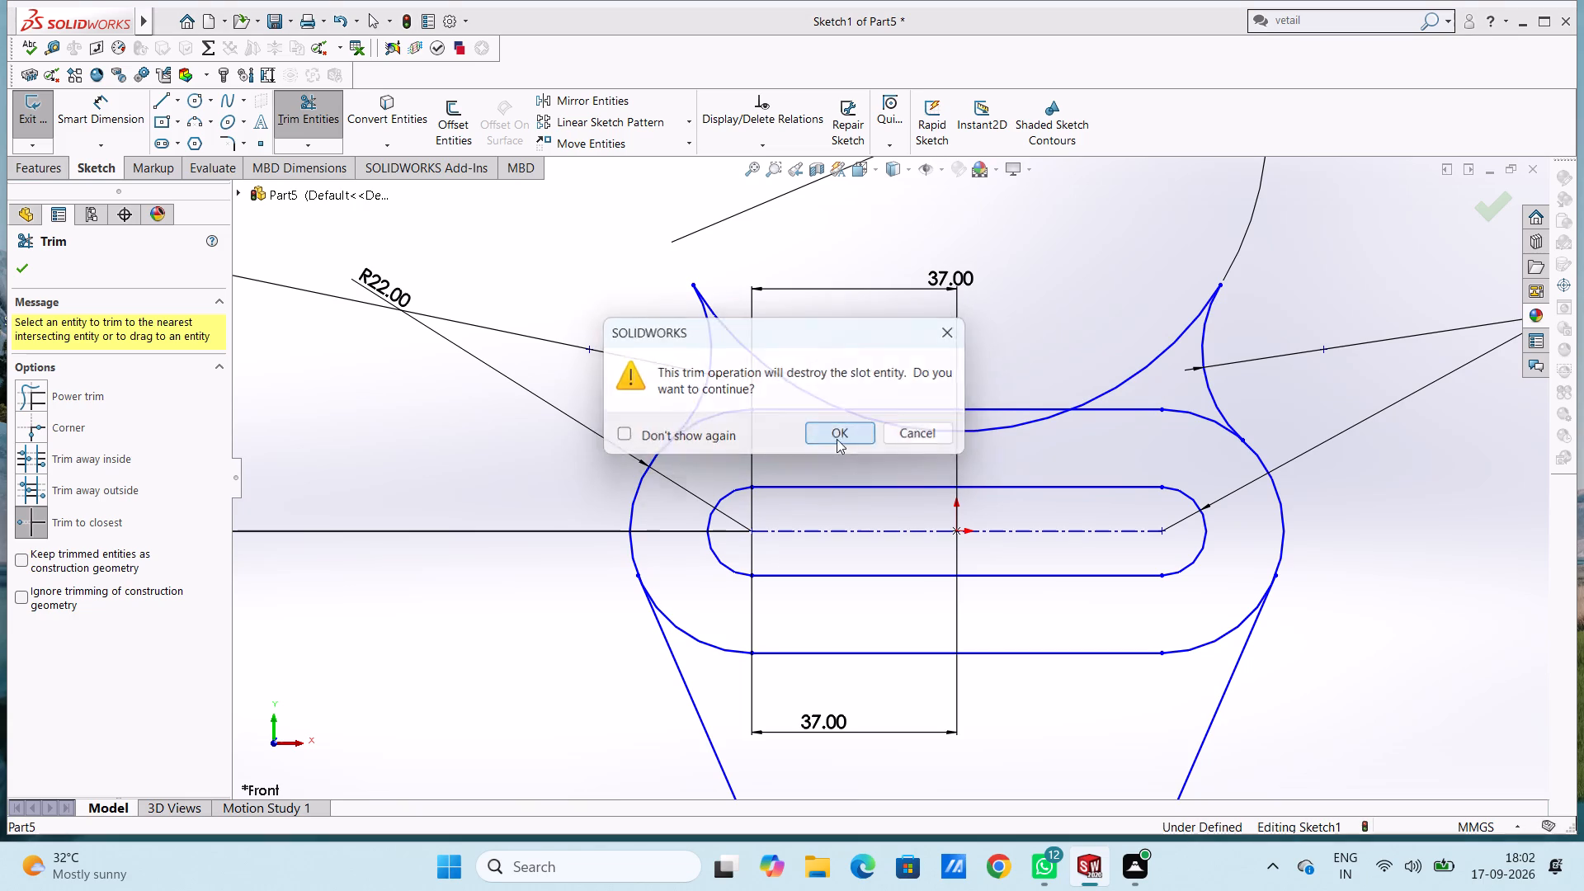
click(794, 409)
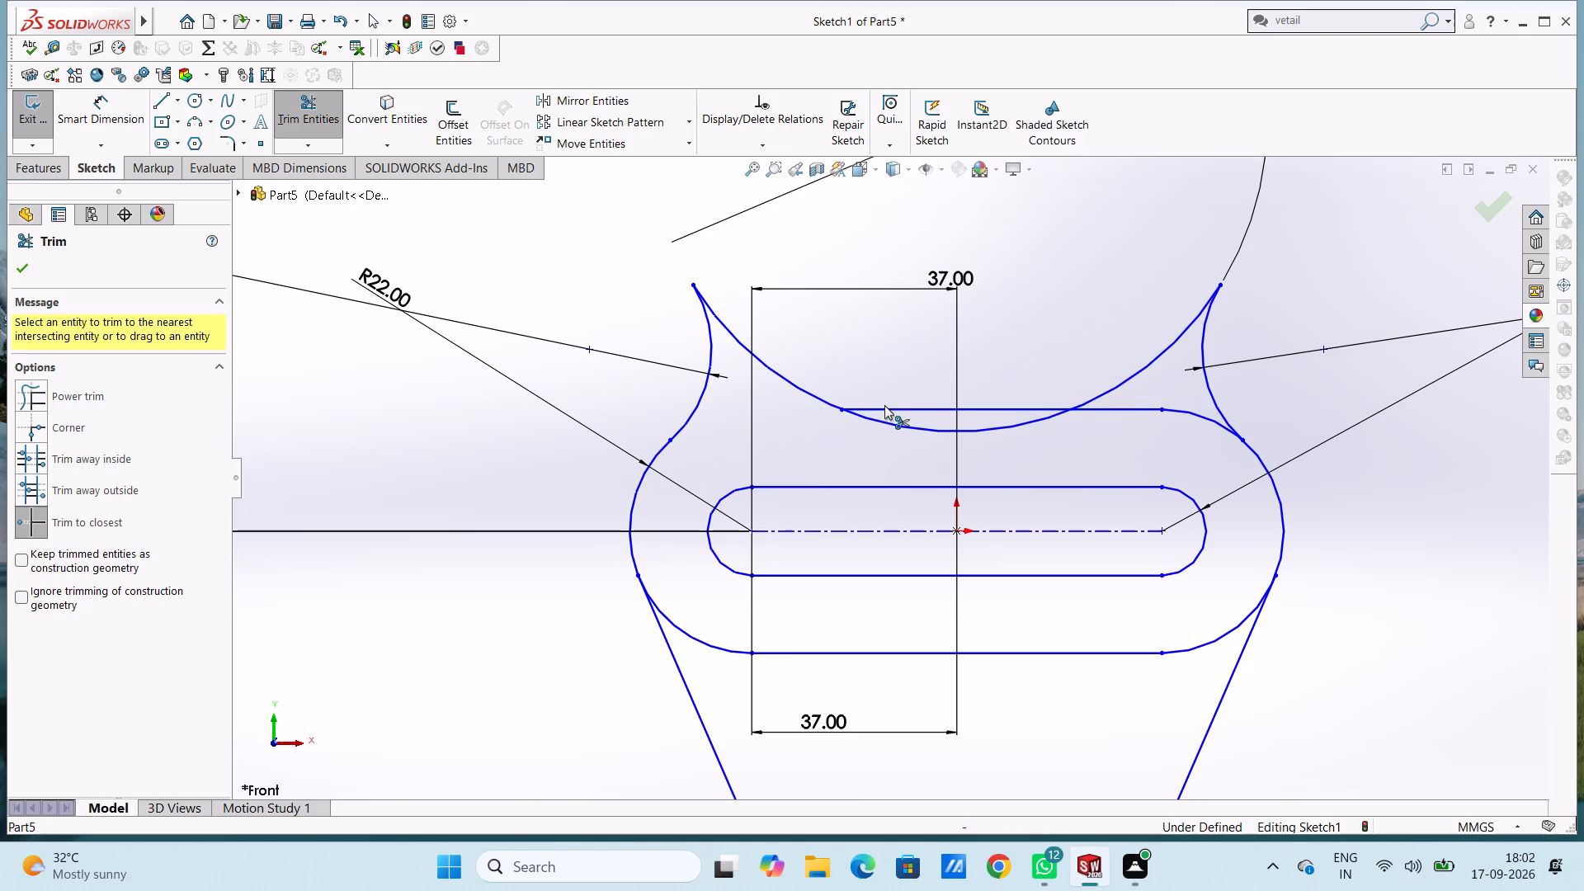
click(884, 405)
click(1124, 410)
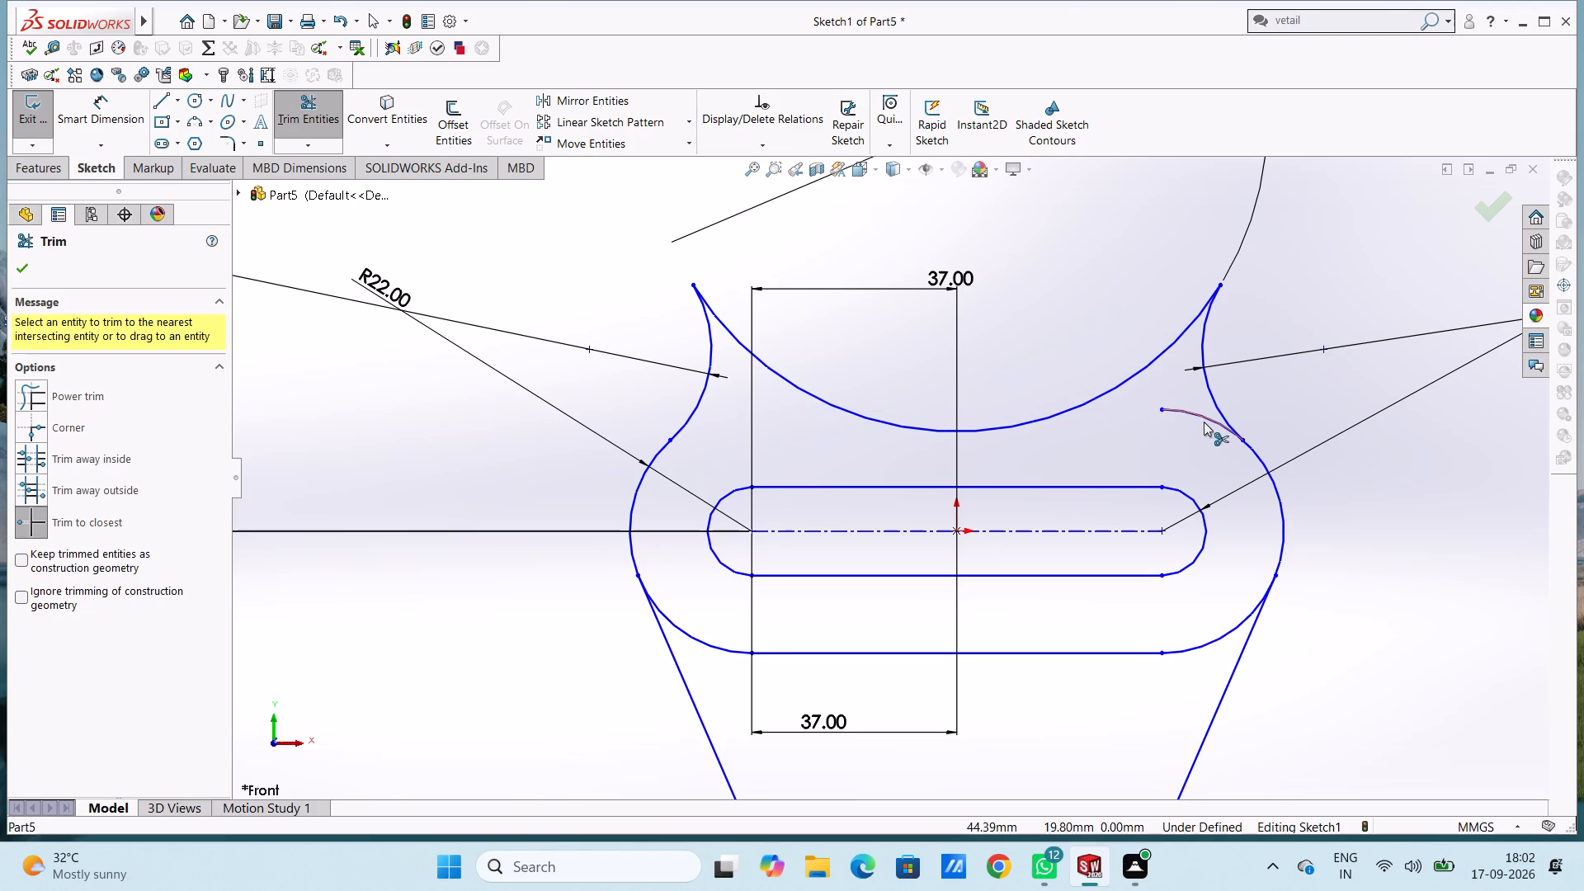
click(1204, 421)
key(Escape)
key(Escape)
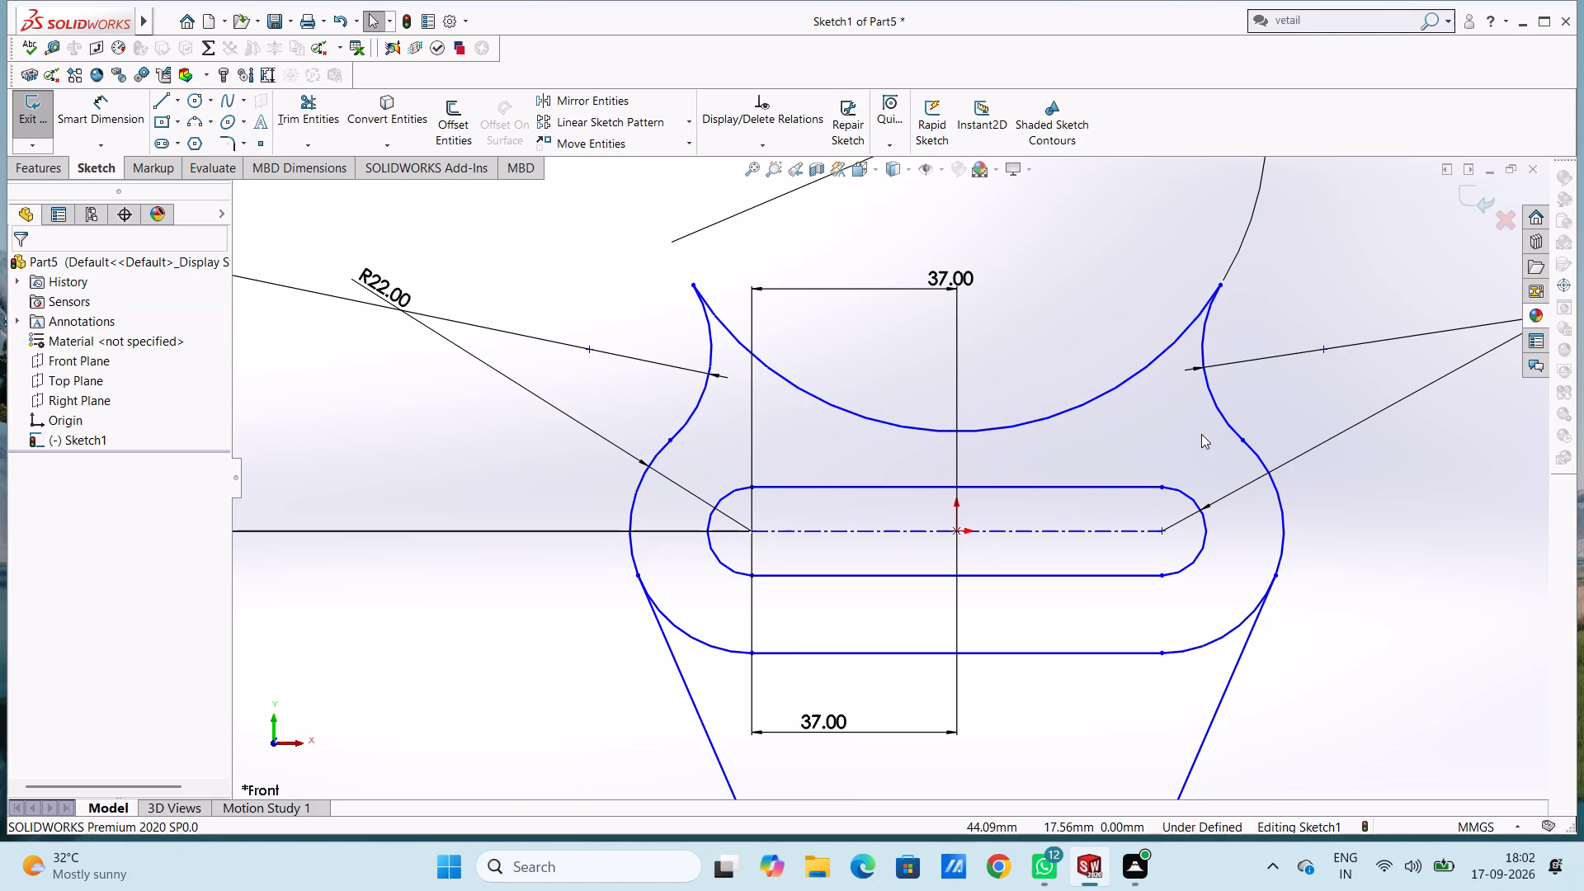
Extrude the two closed regions surrounding the inner slot as a 10 mm blind boss, leaving the slot open.
scroll(1201, 434, up, 5)
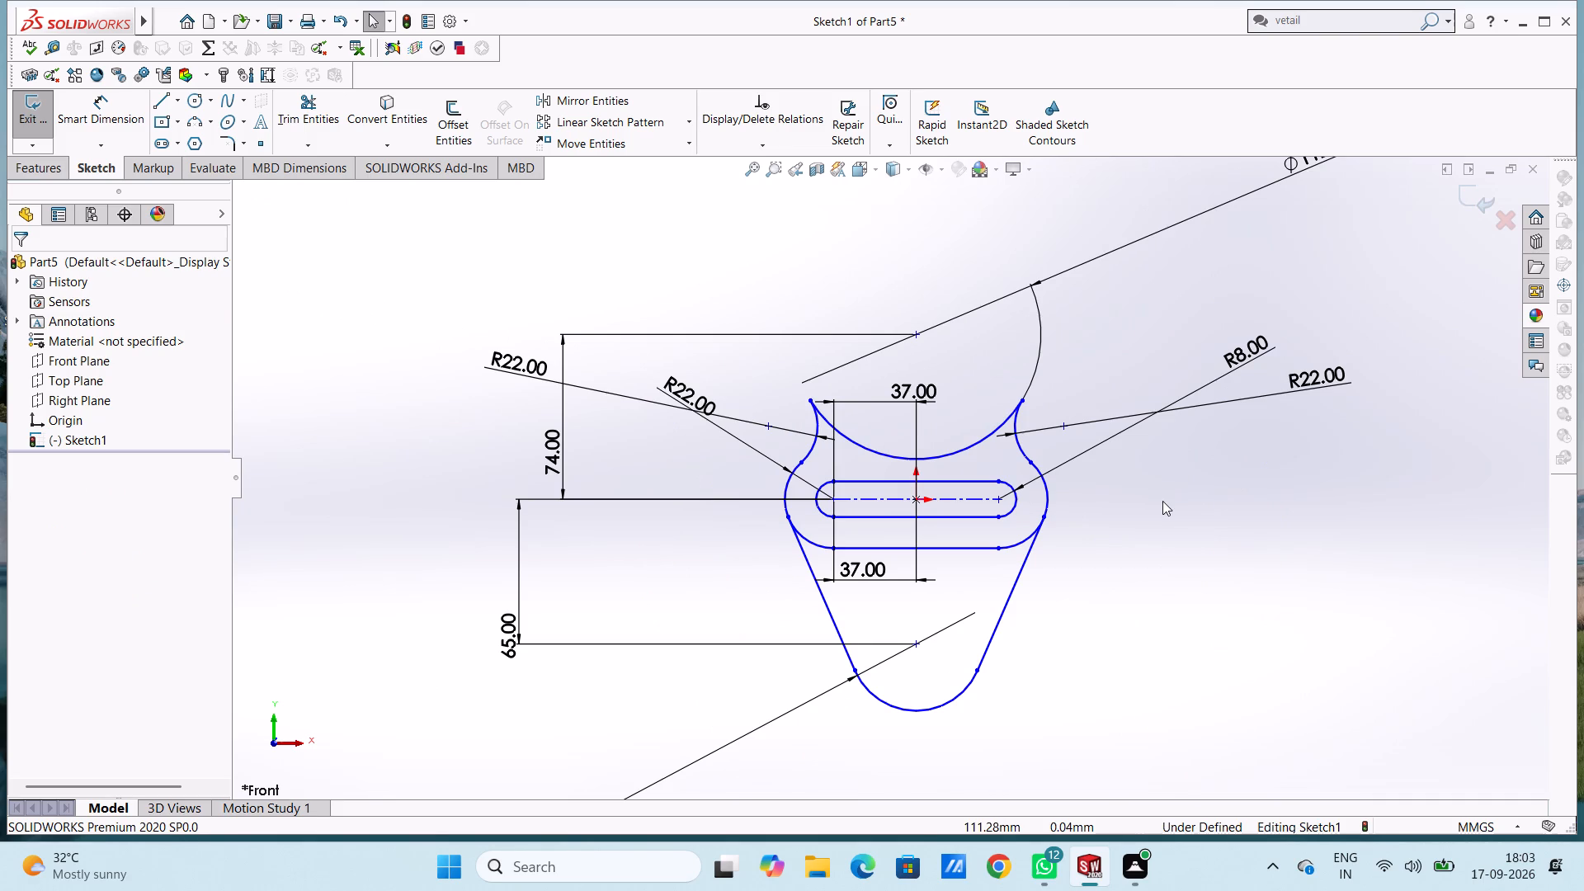
middle_drag(1302, 634, 1181, 666)
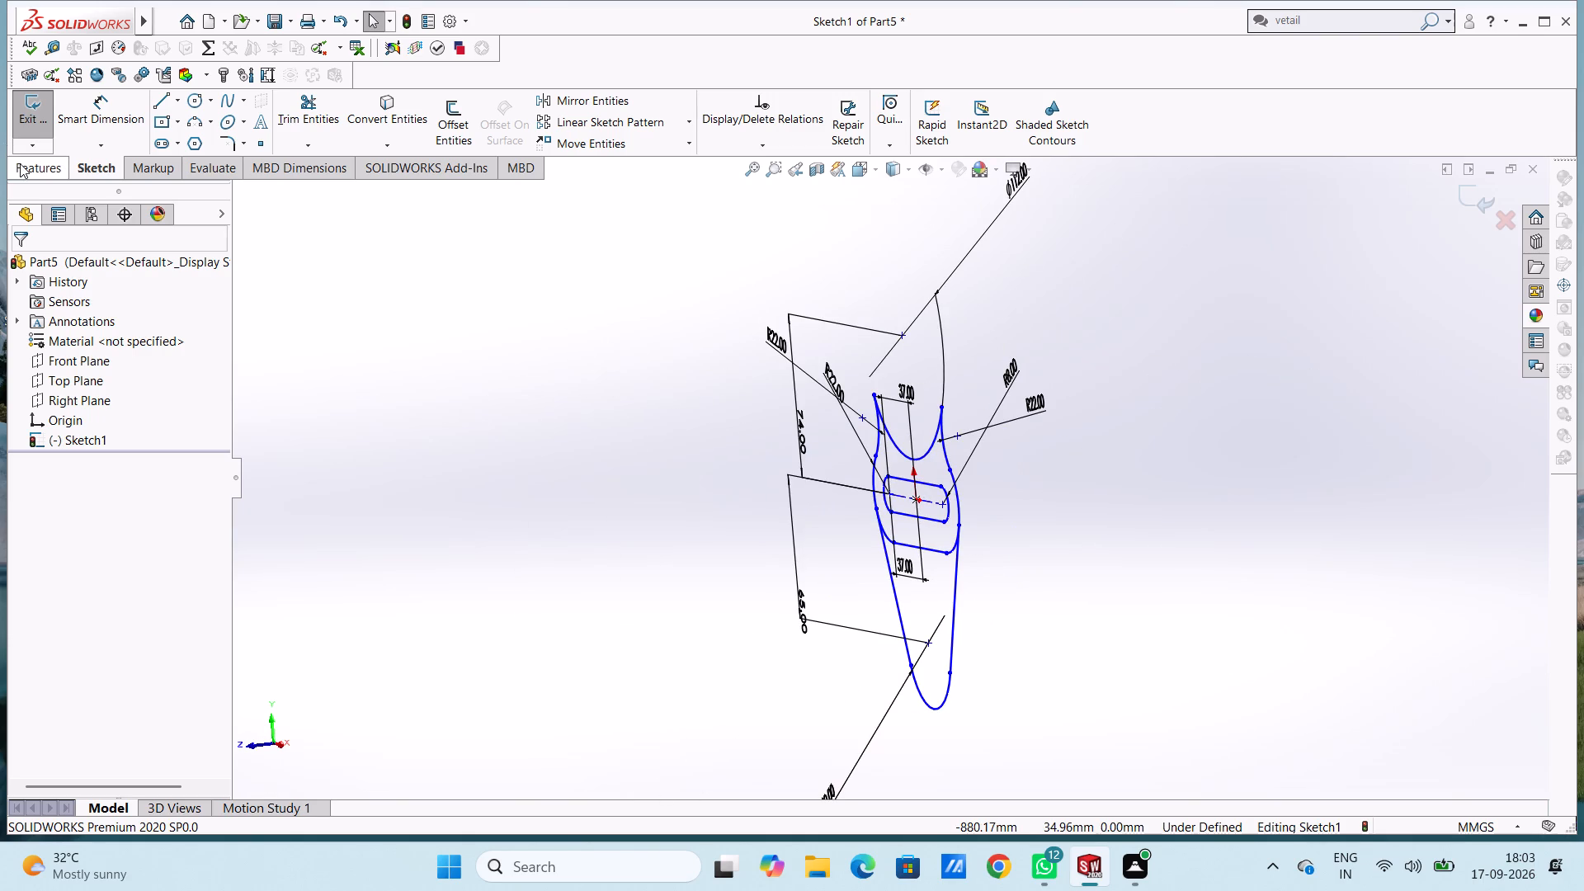
click(21, 163)
click(24, 111)
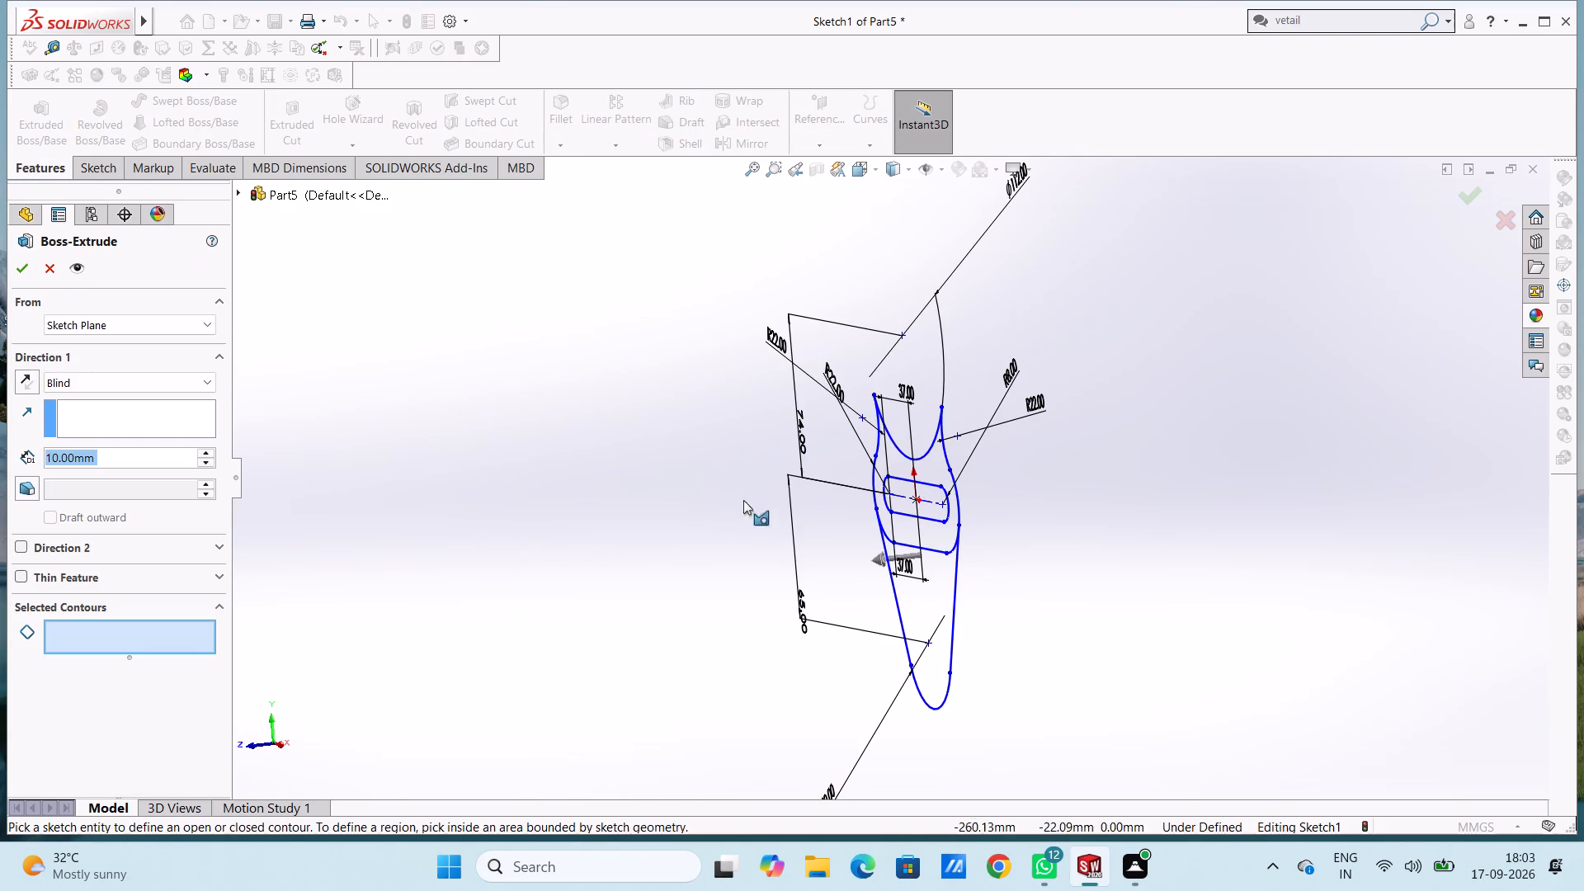
click(900, 465)
click(928, 606)
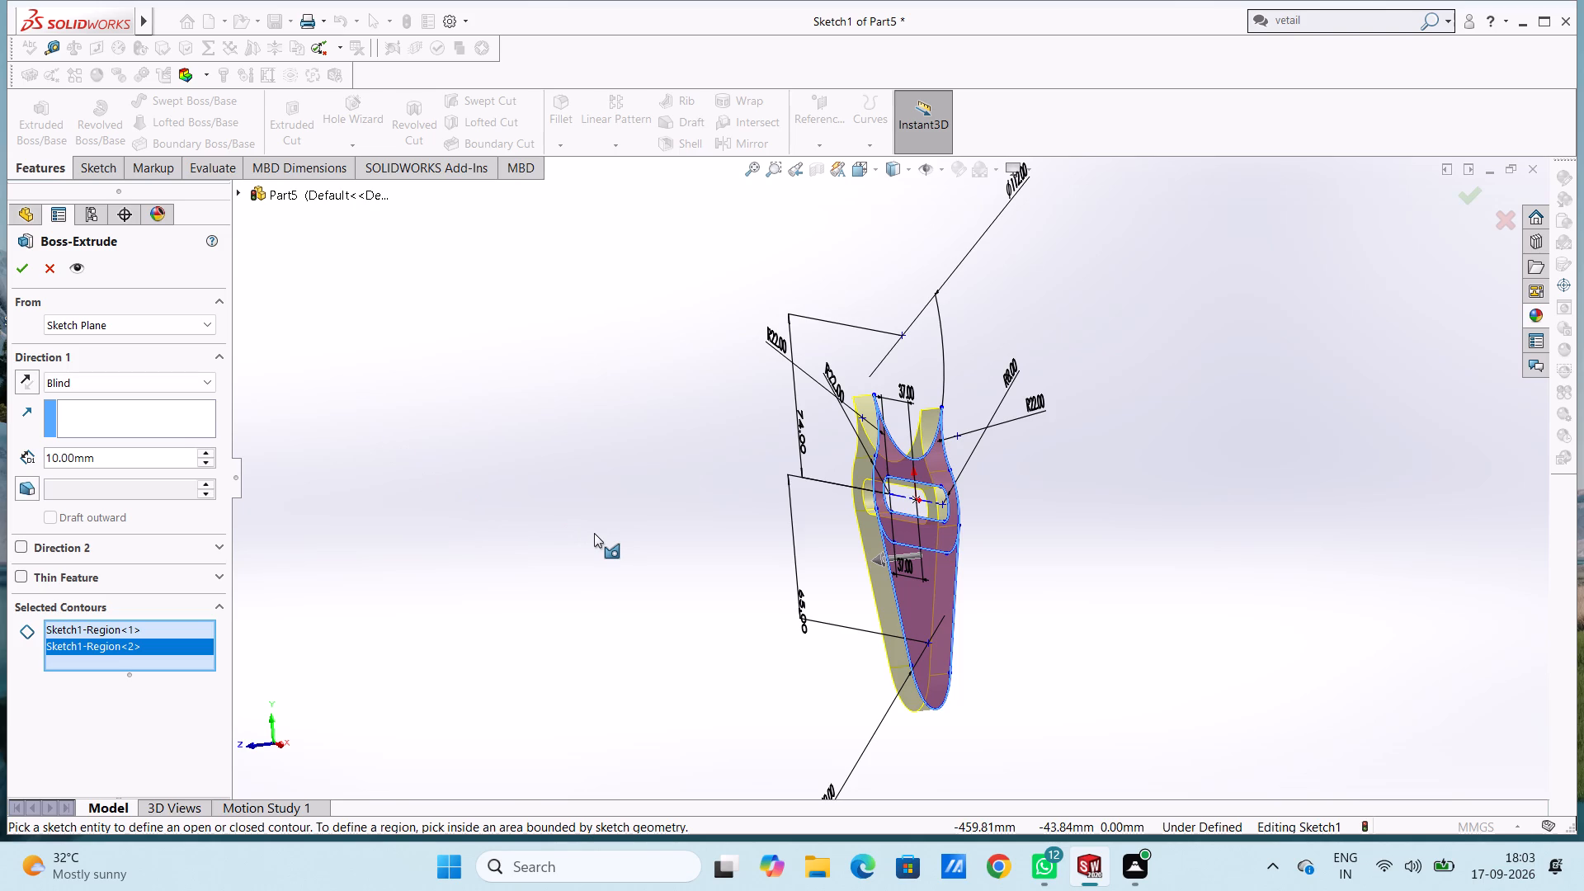
click(26, 274)
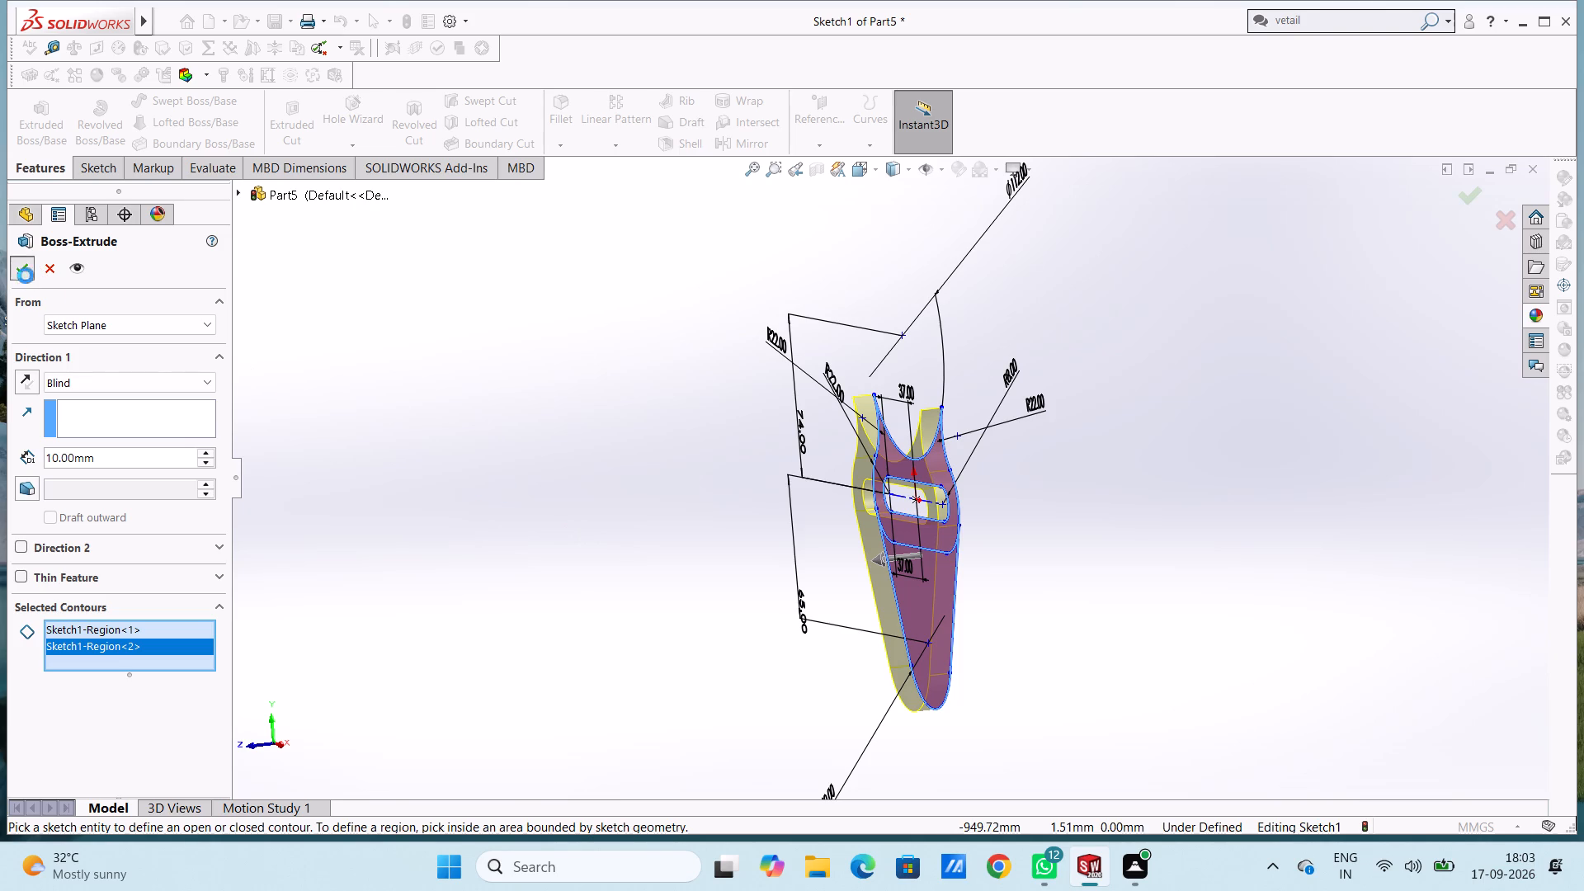
click(537, 484)
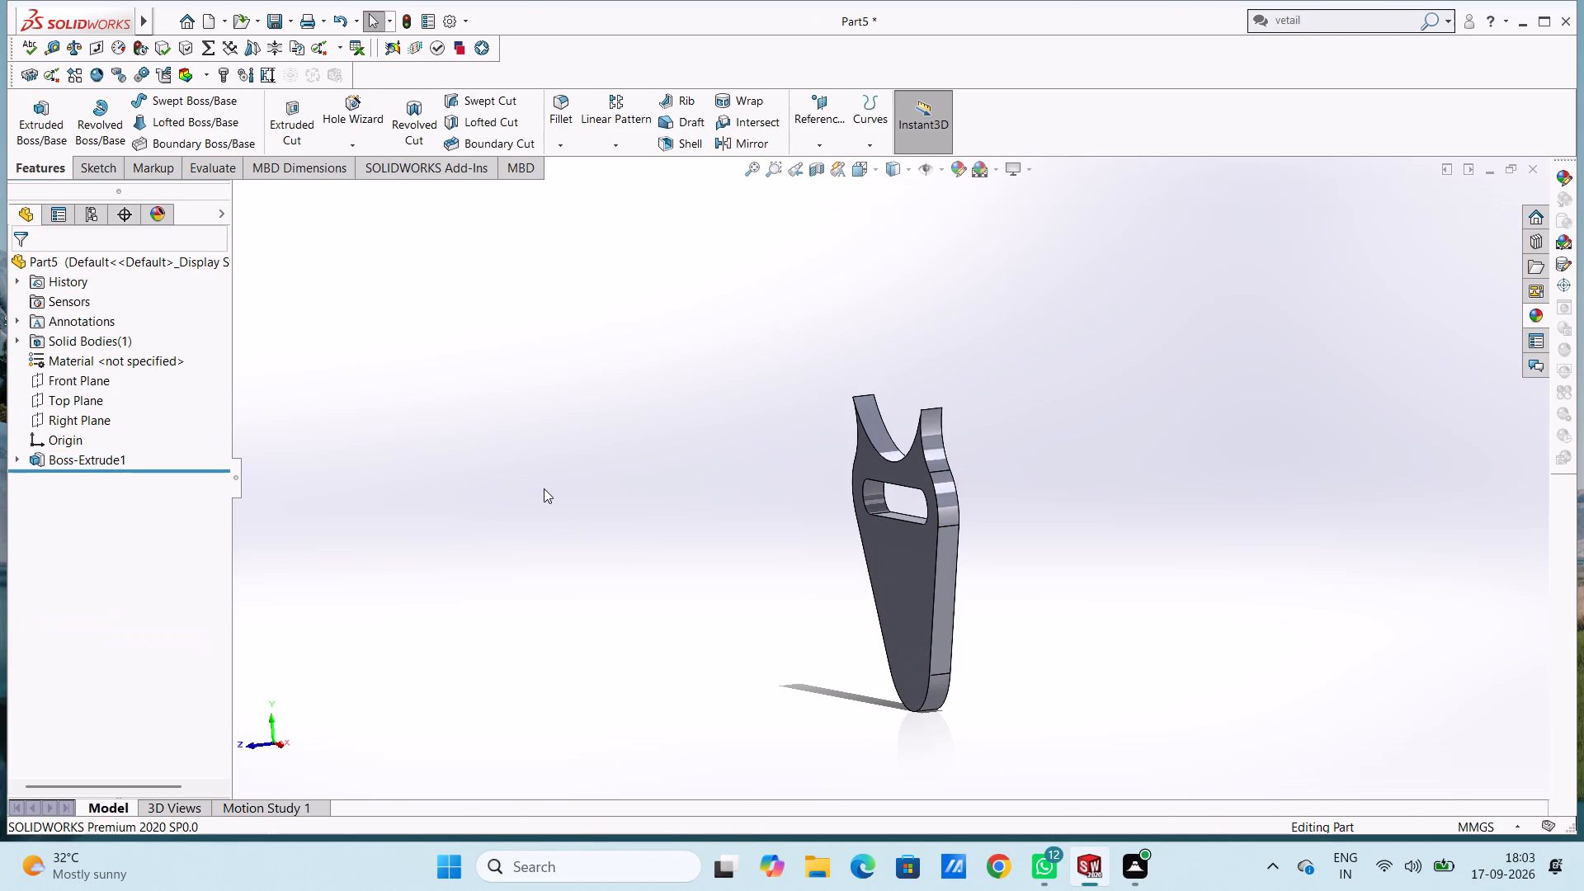
In a new sketch on the plate's front face, draw a straight slot 8 mm wide between the opening's end centres, 74 mm apart.
key(ctrl+1)
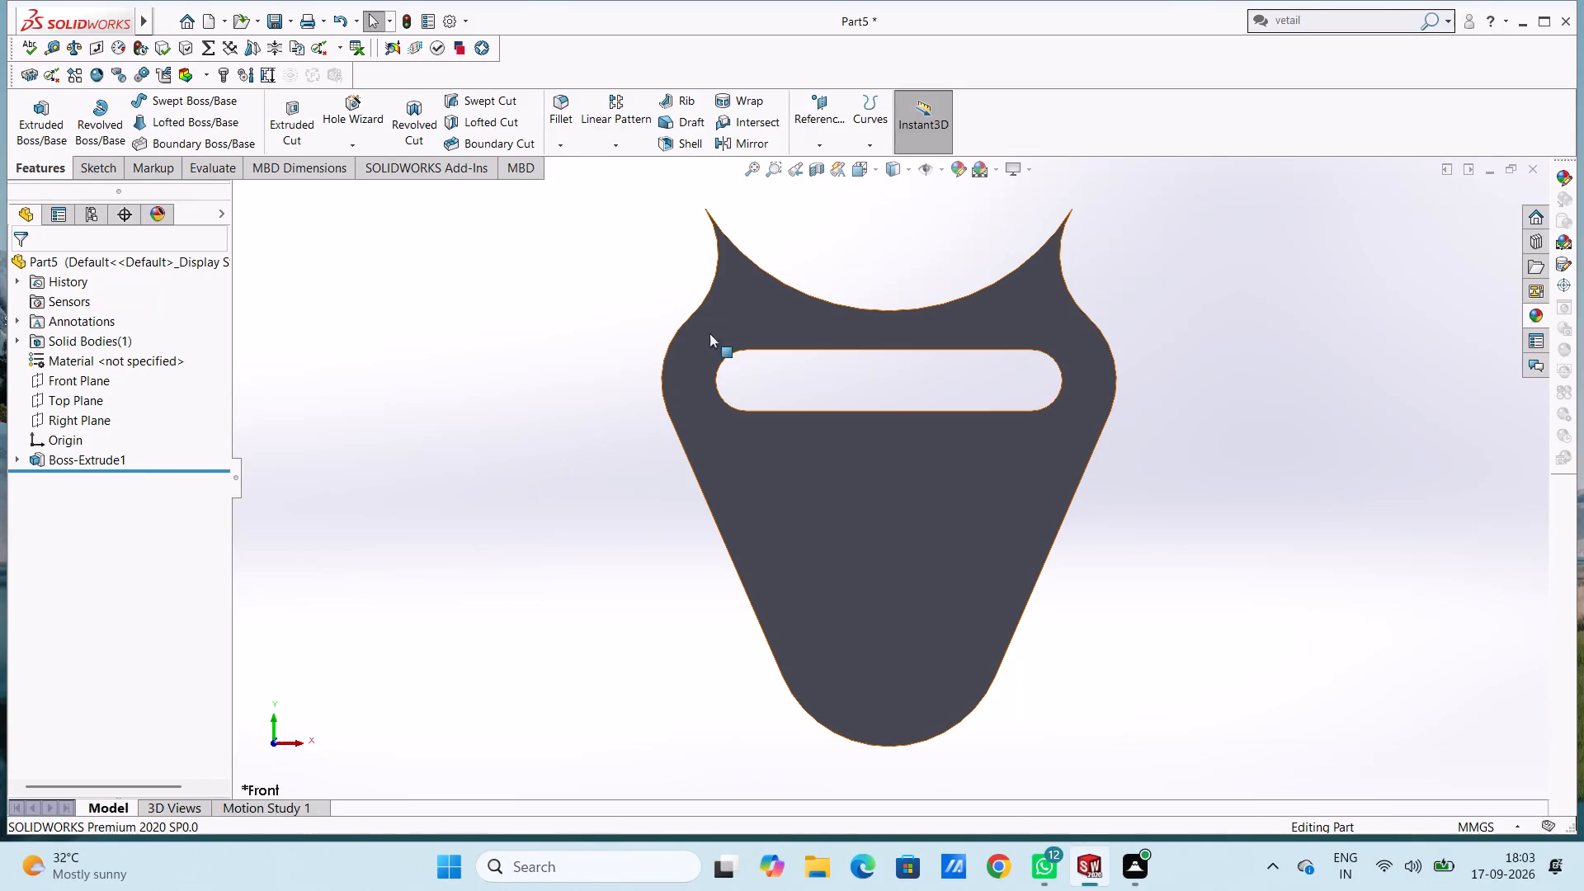
click(725, 306)
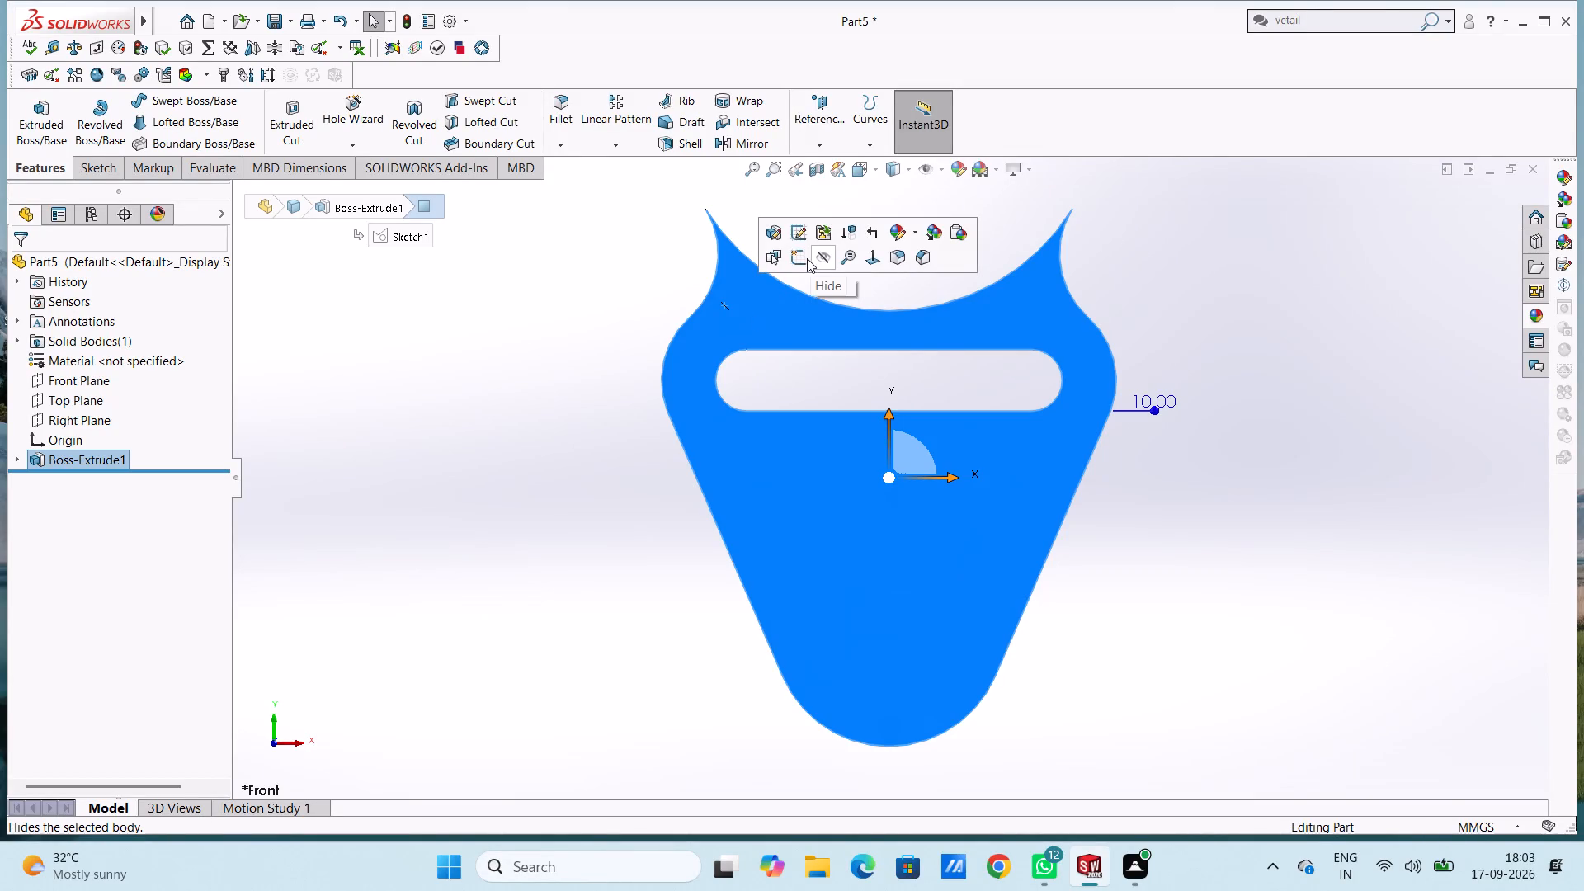
click(806, 257)
click(640, 321)
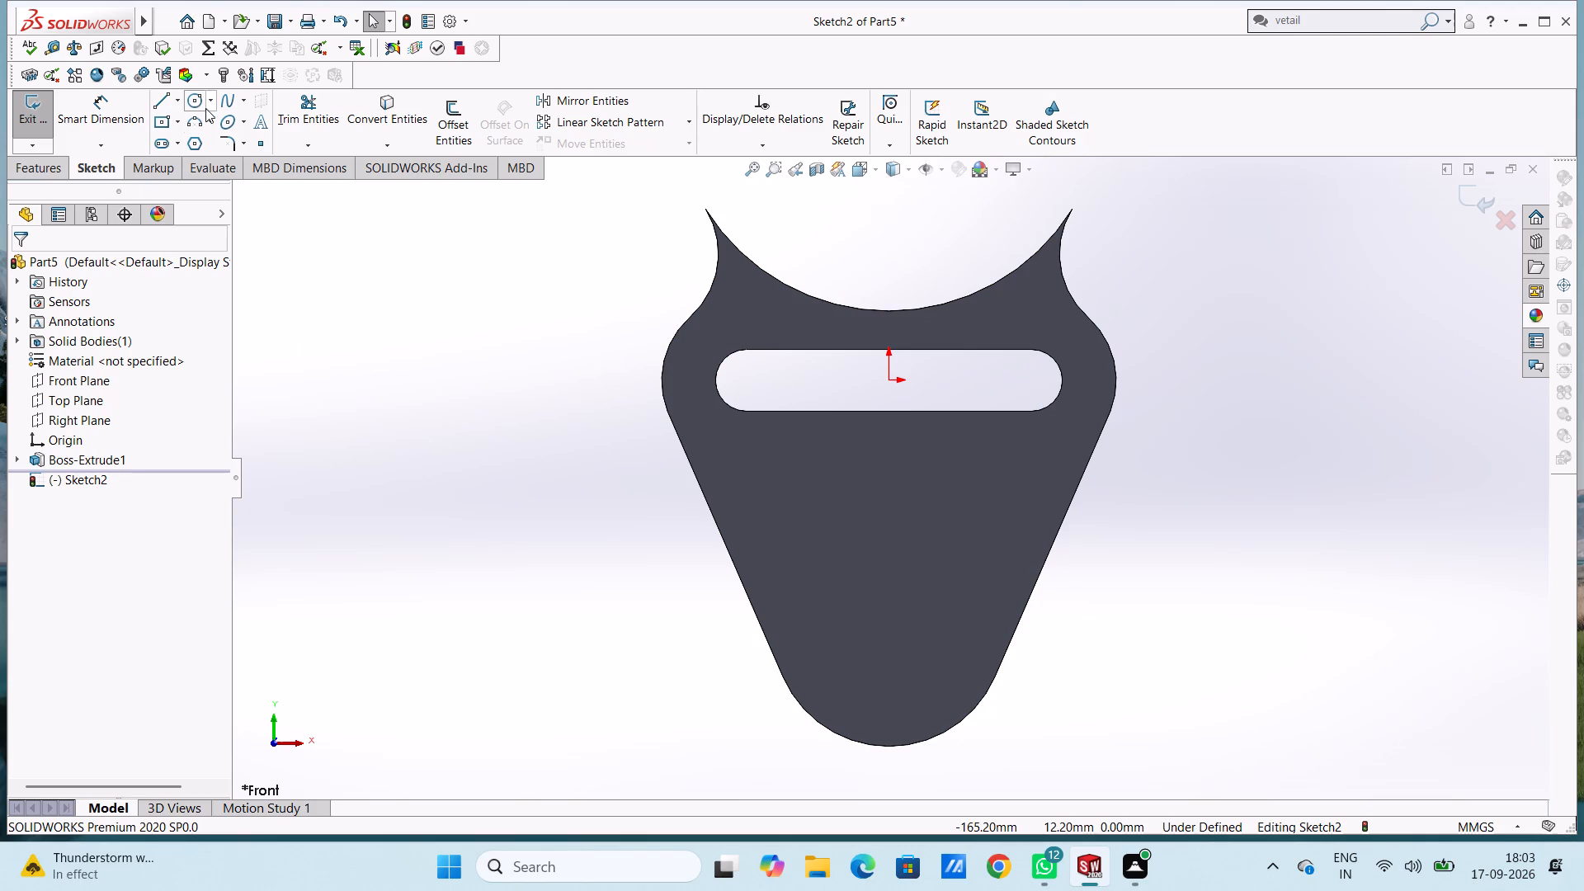
click(167, 146)
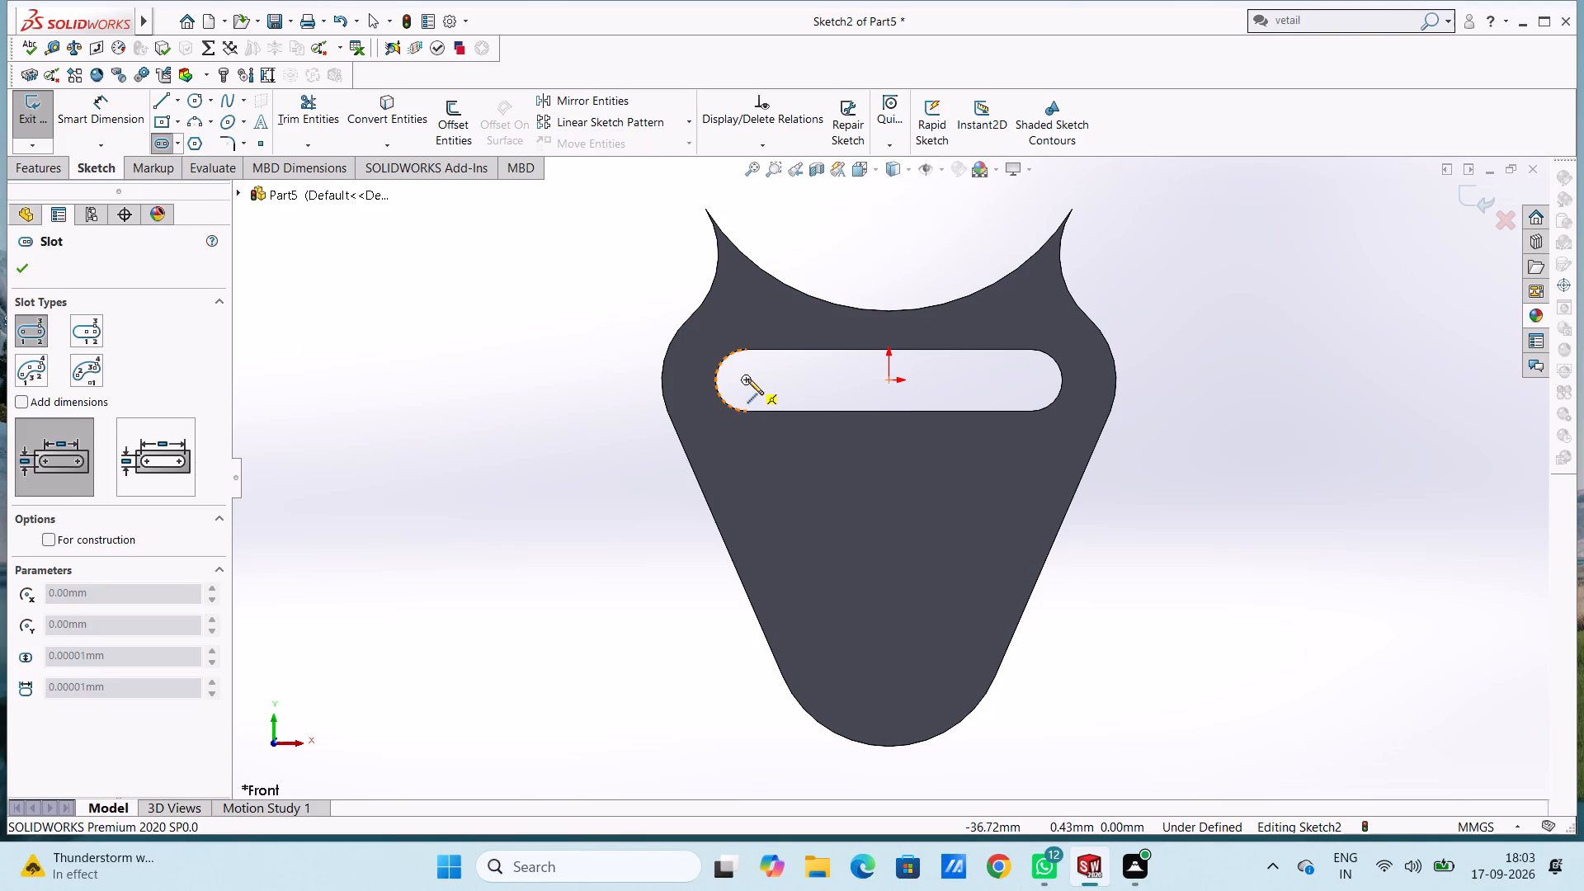
click(747, 379)
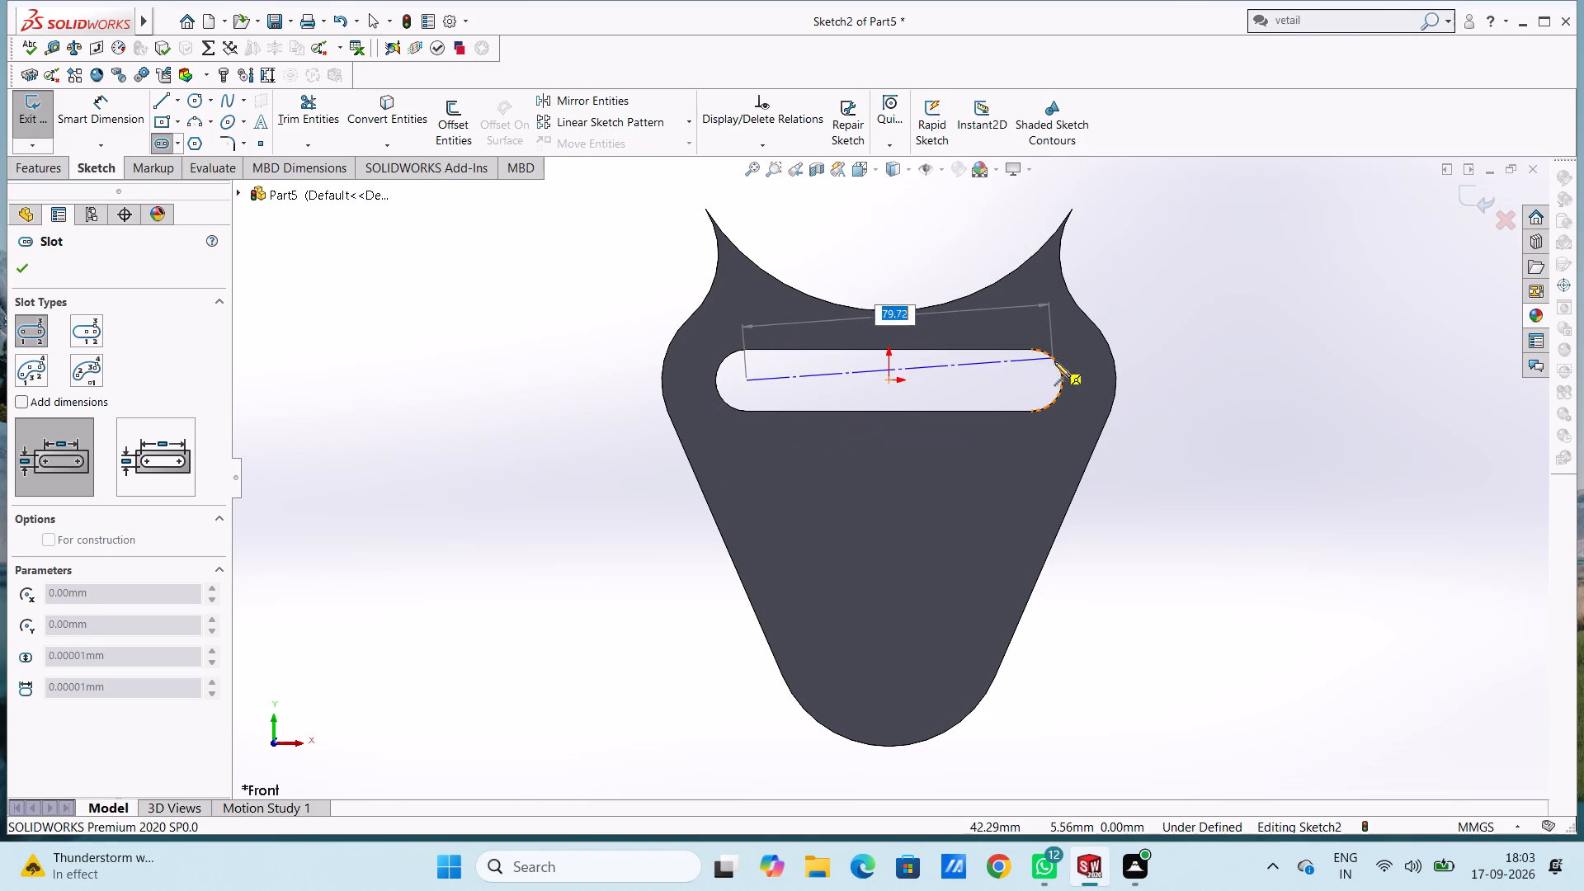
click(1029, 379)
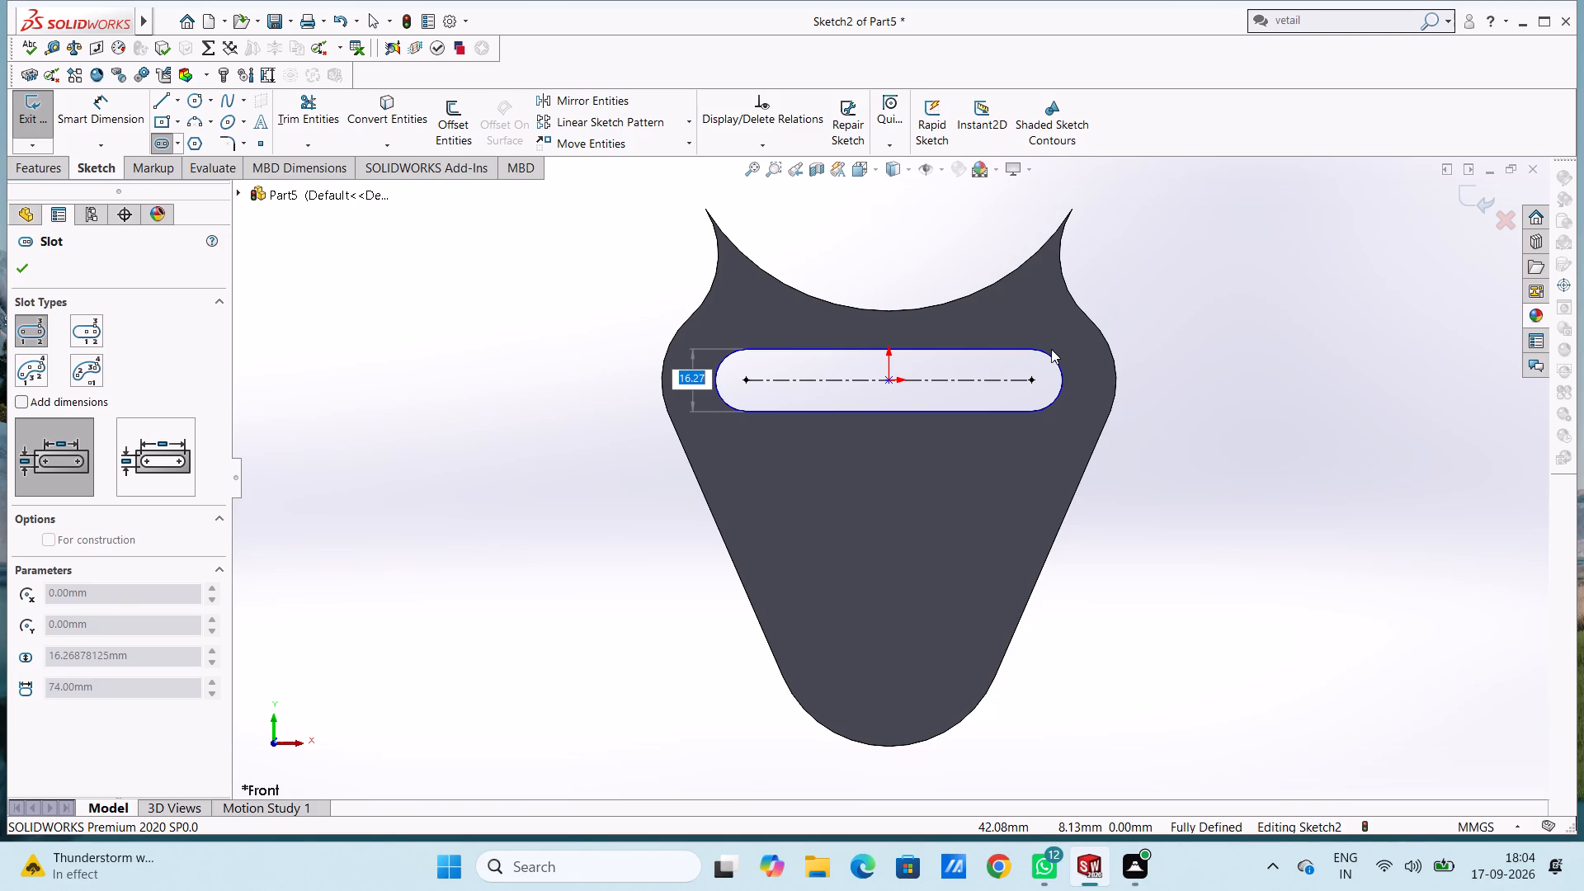
key(8)
key(Return)
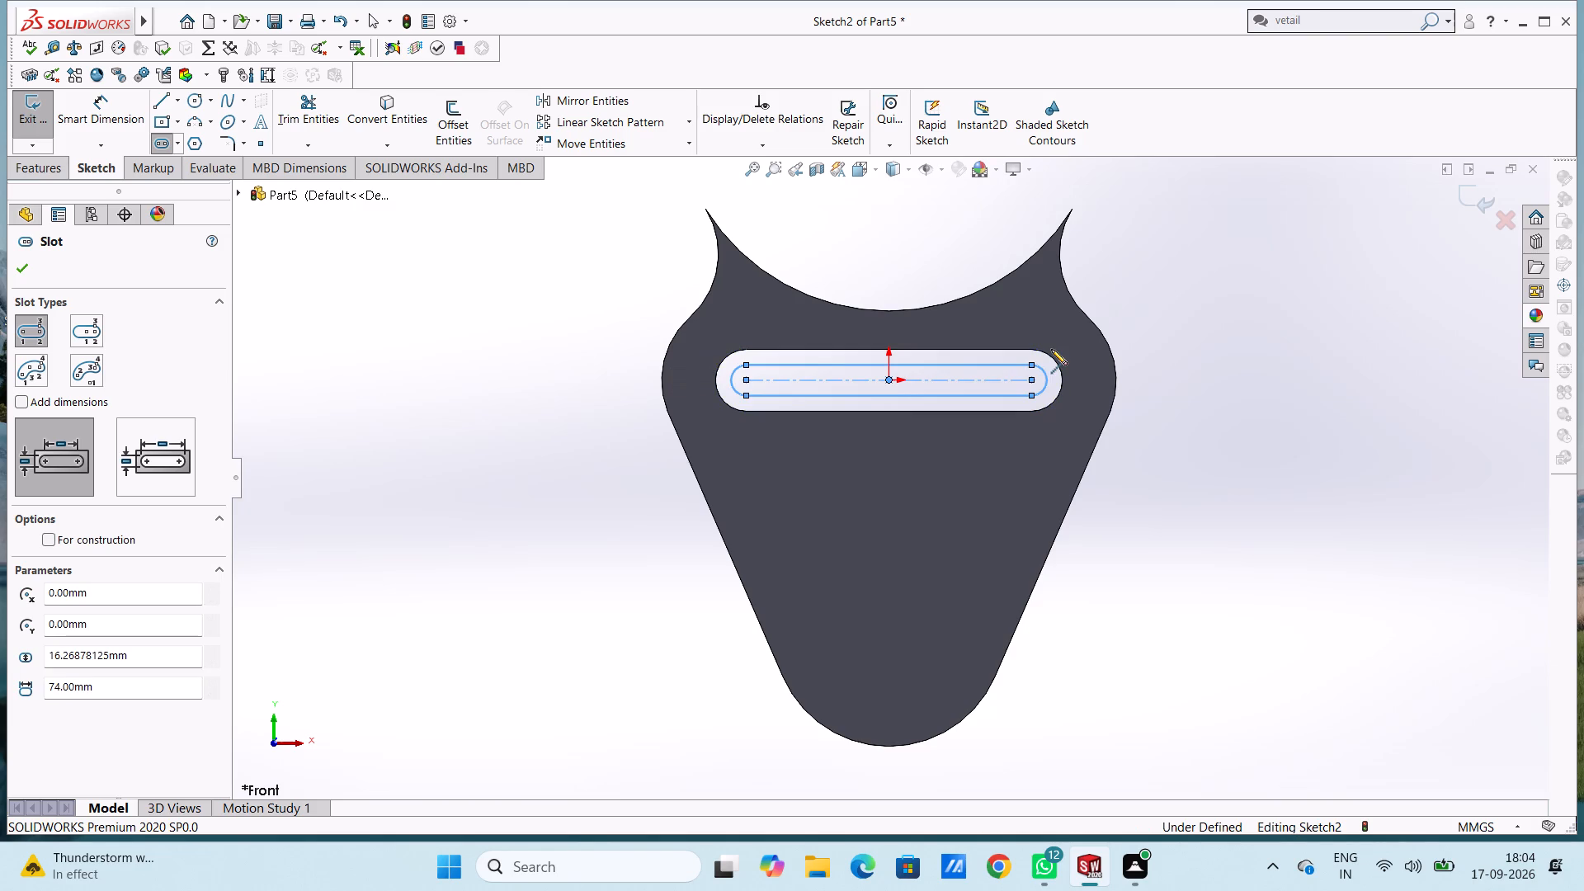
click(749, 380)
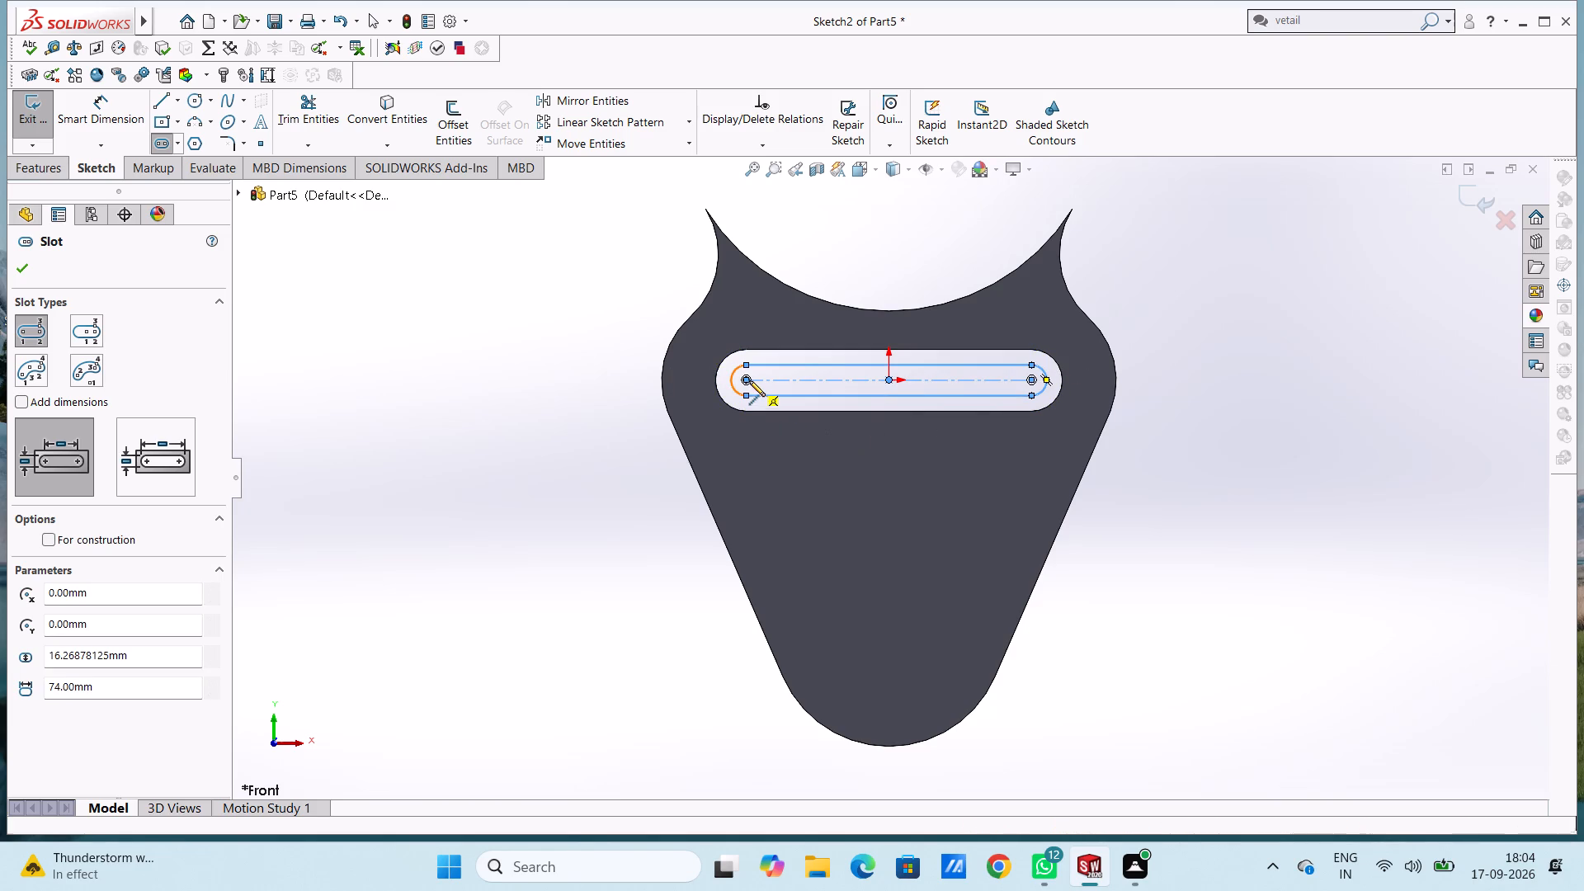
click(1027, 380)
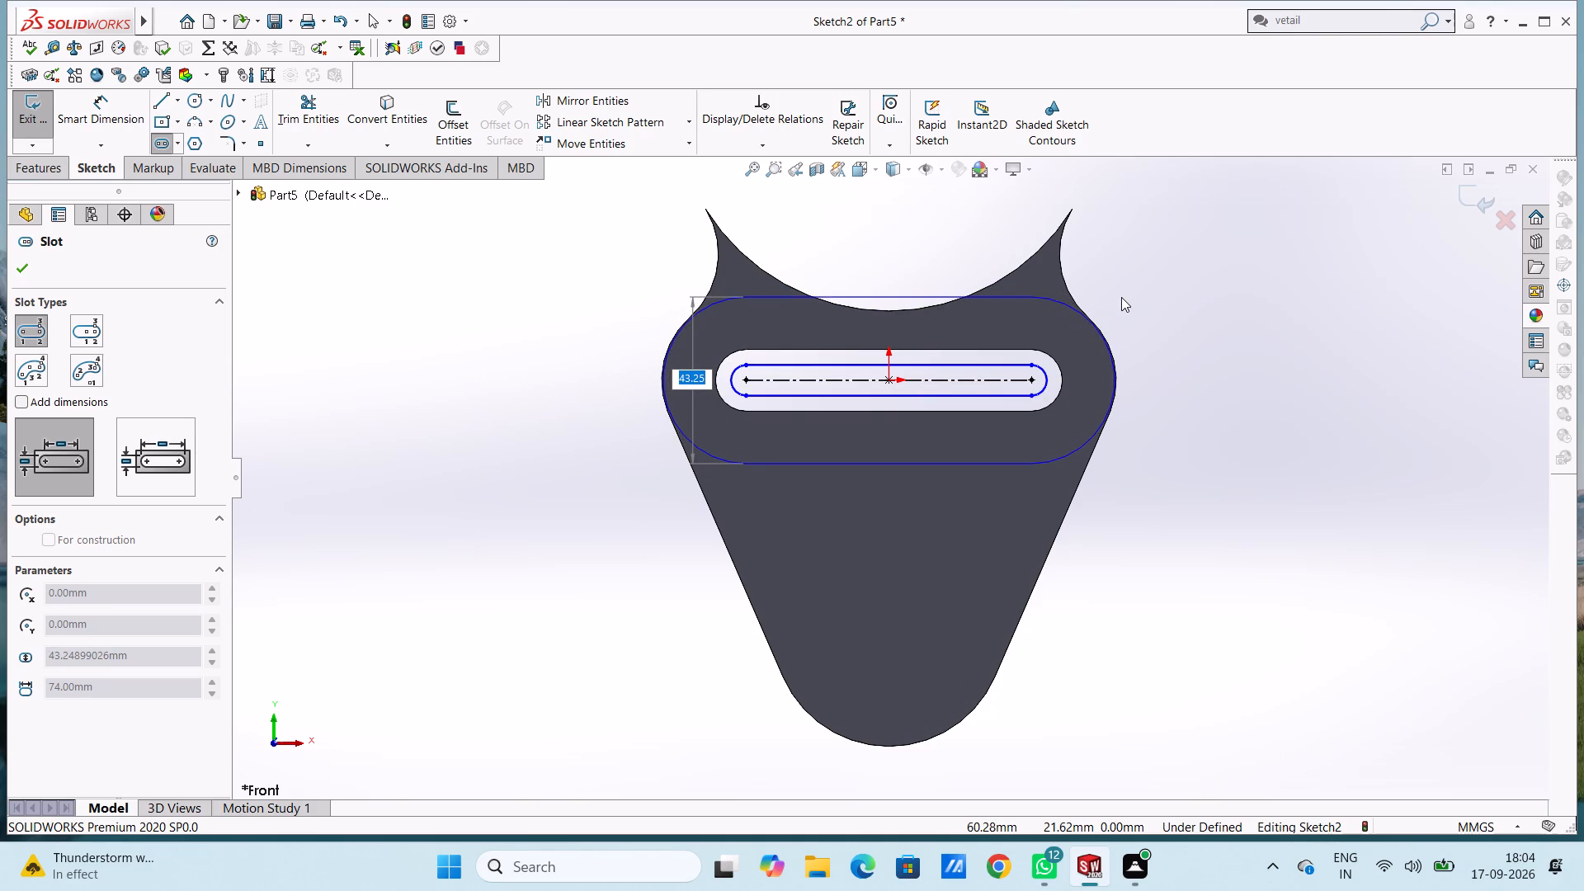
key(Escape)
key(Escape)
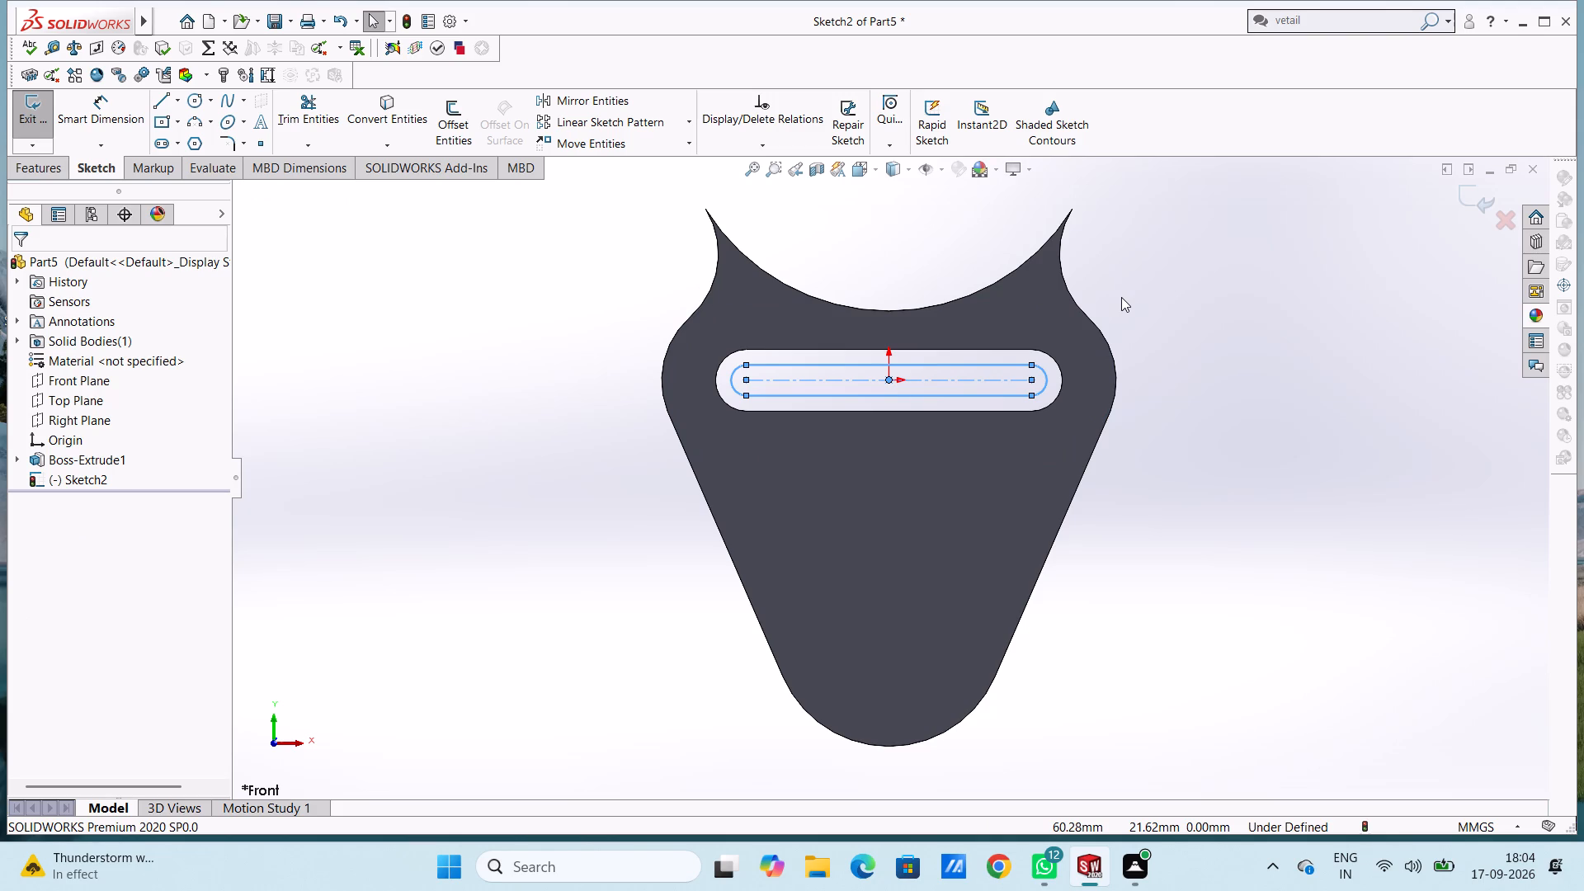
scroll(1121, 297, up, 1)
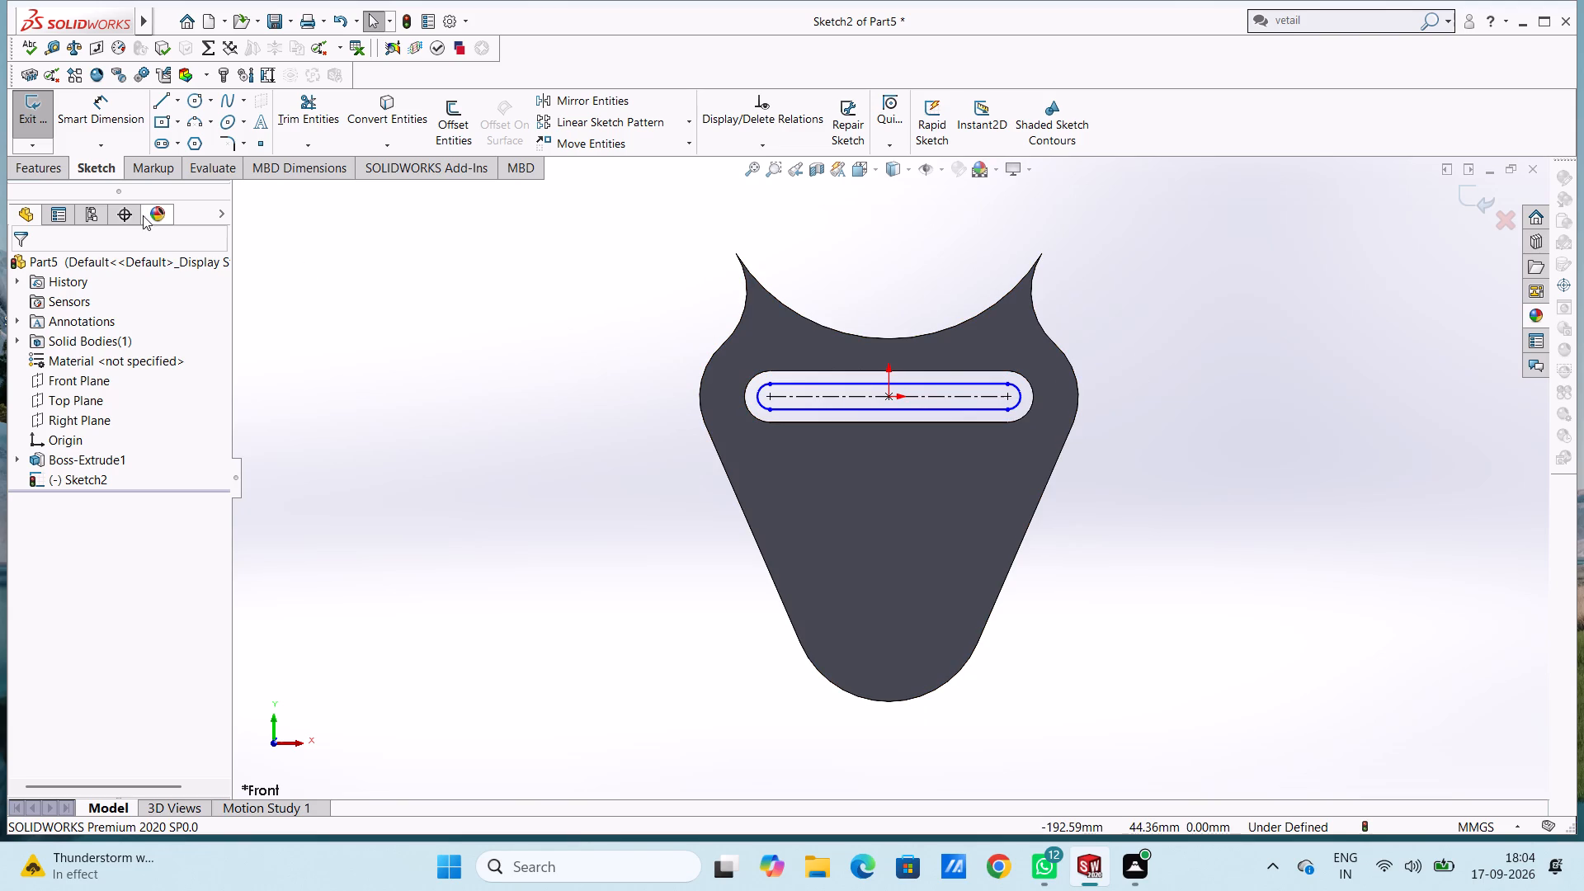
Draw a second straight slot 44 mm wide around the first, using the same end centres 74 mm apart.
click(155, 145)
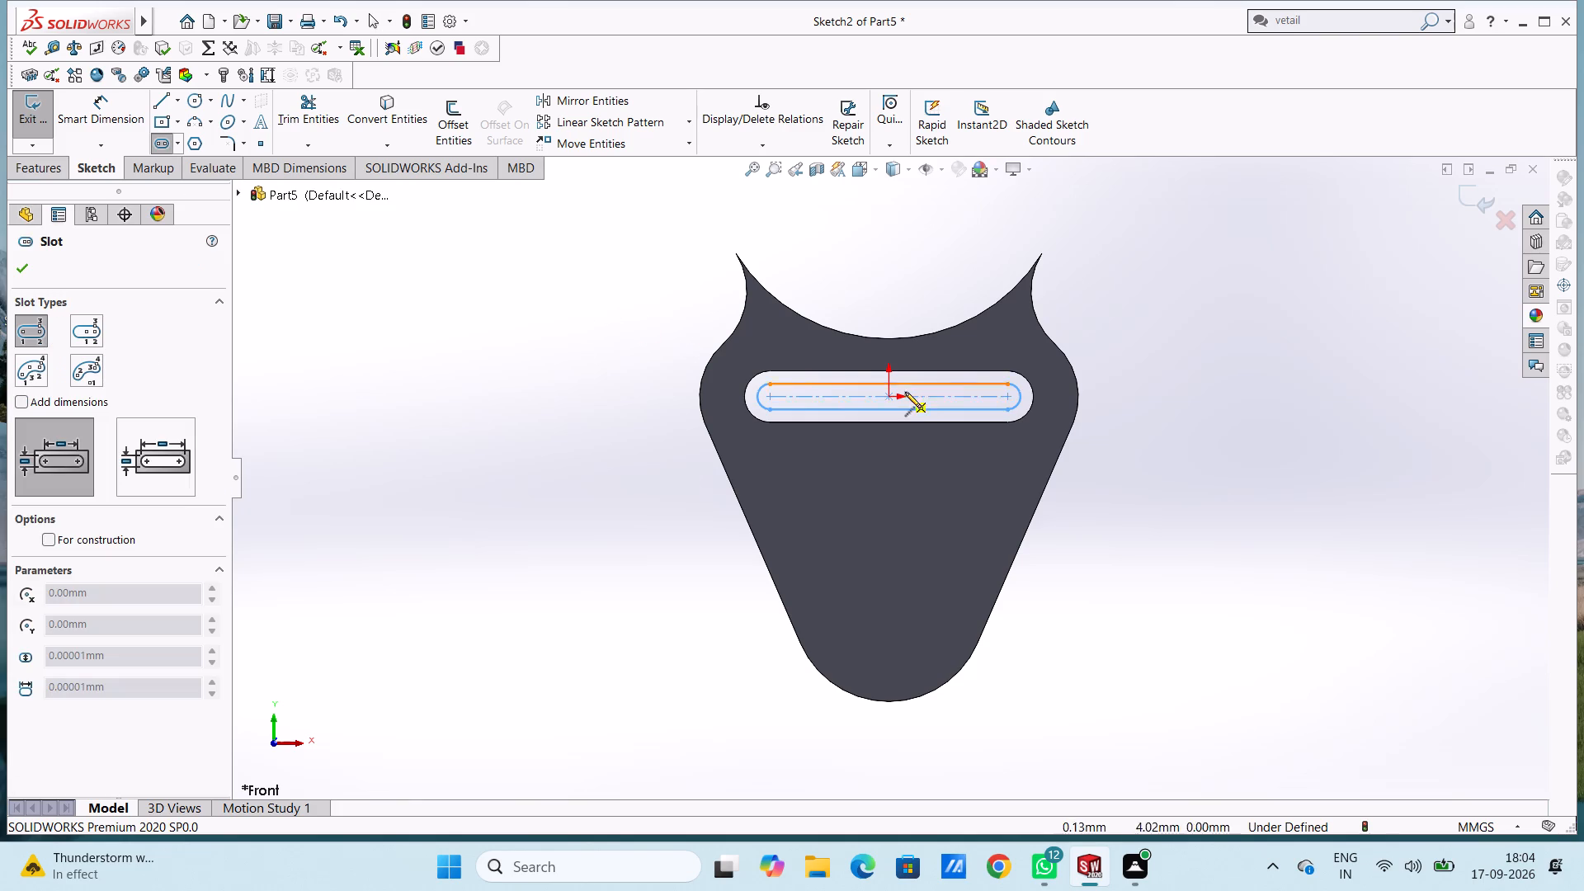
click(768, 398)
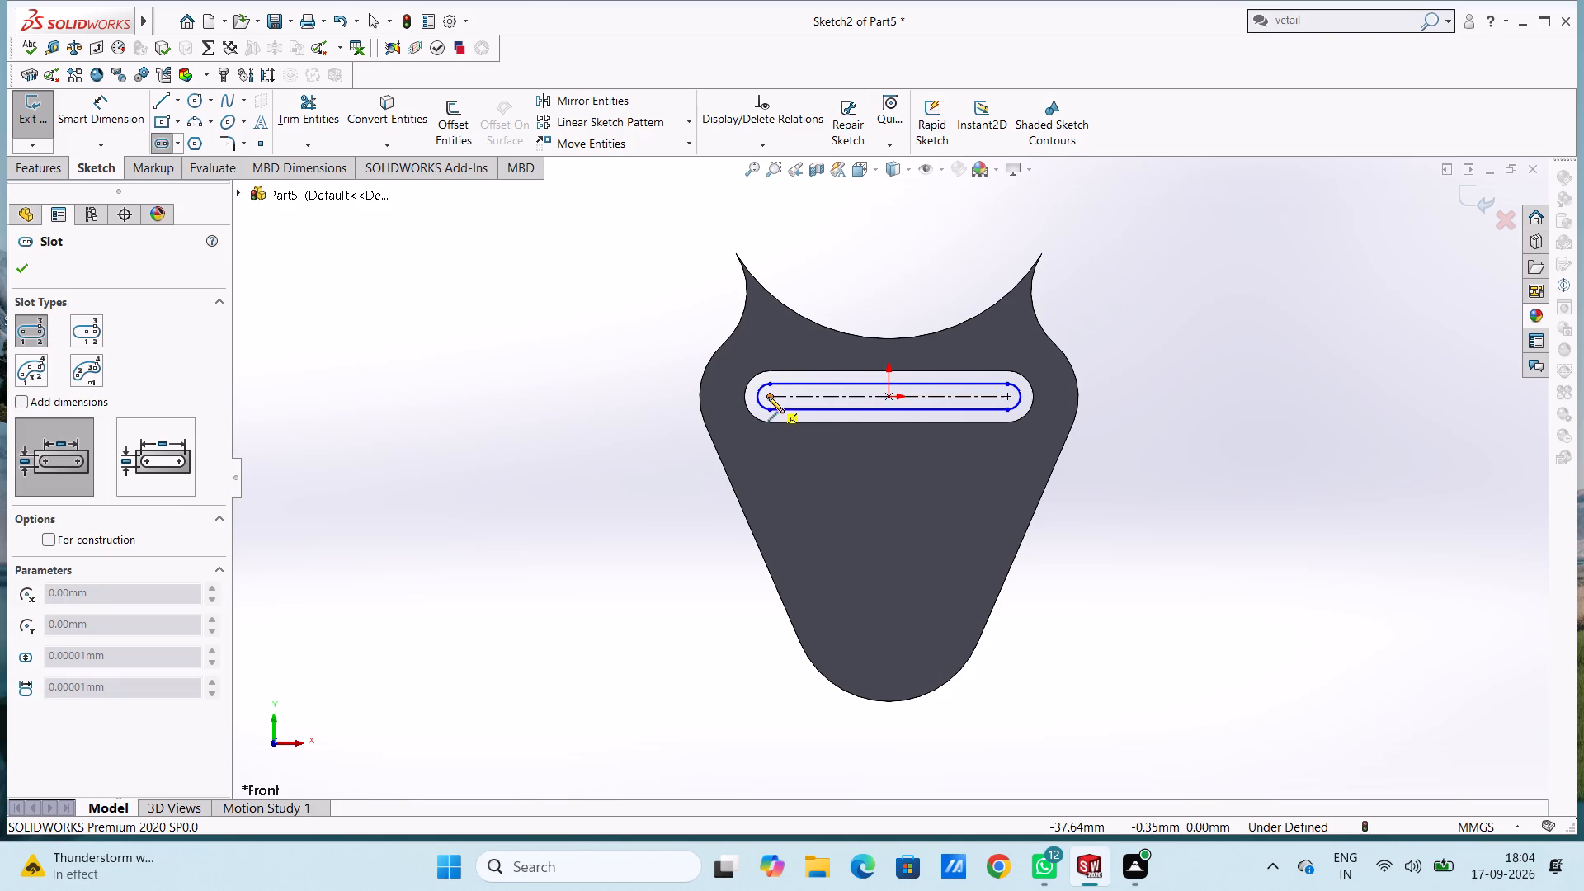
click(1012, 394)
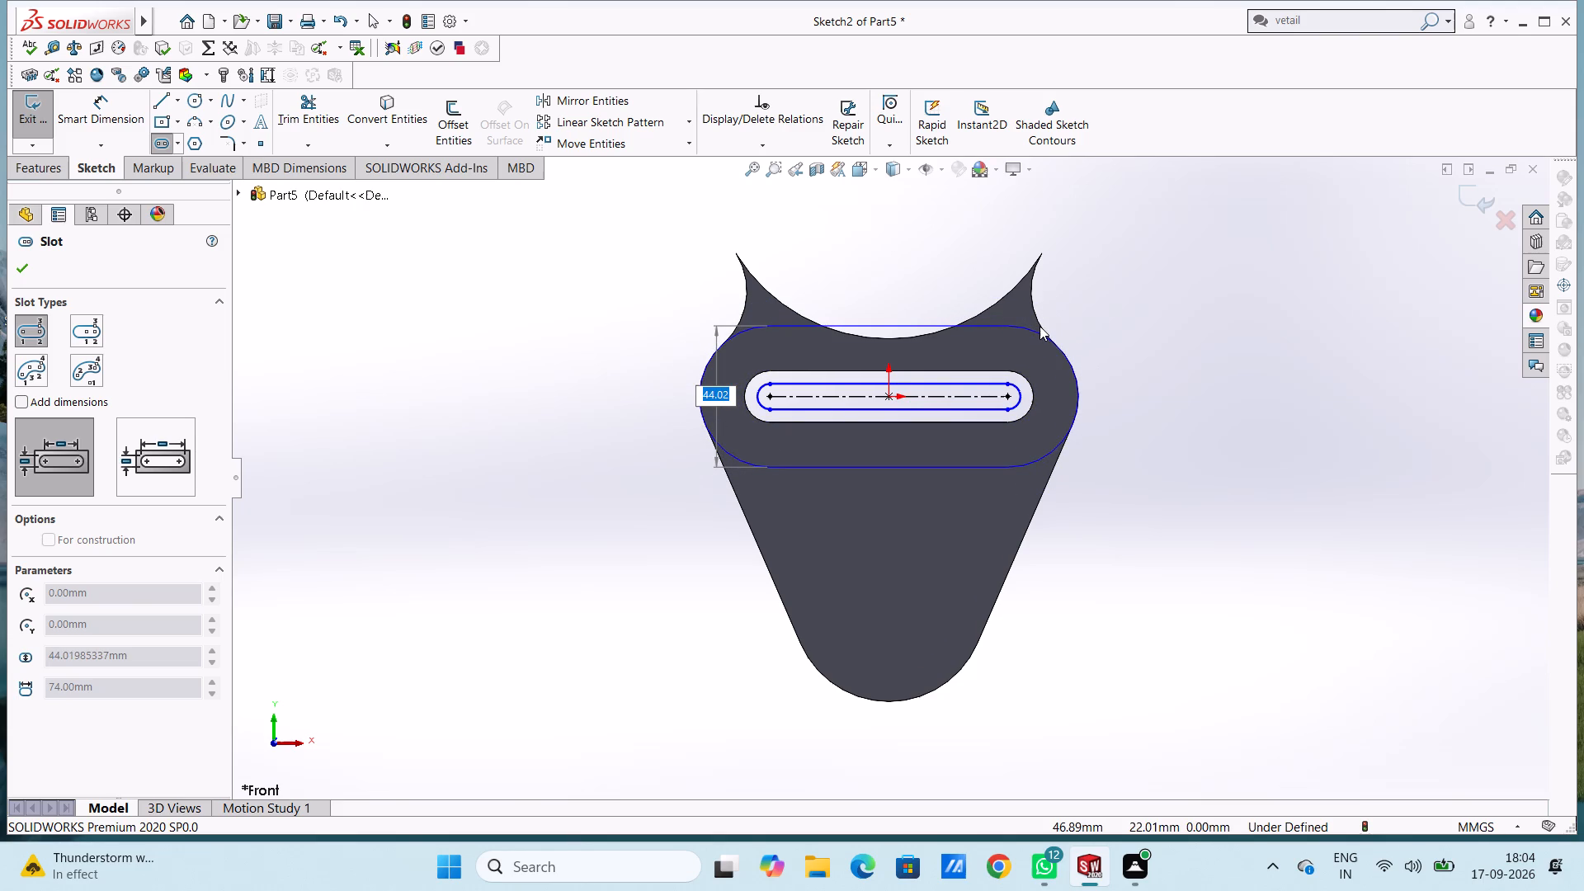
text(44)
key(Return)
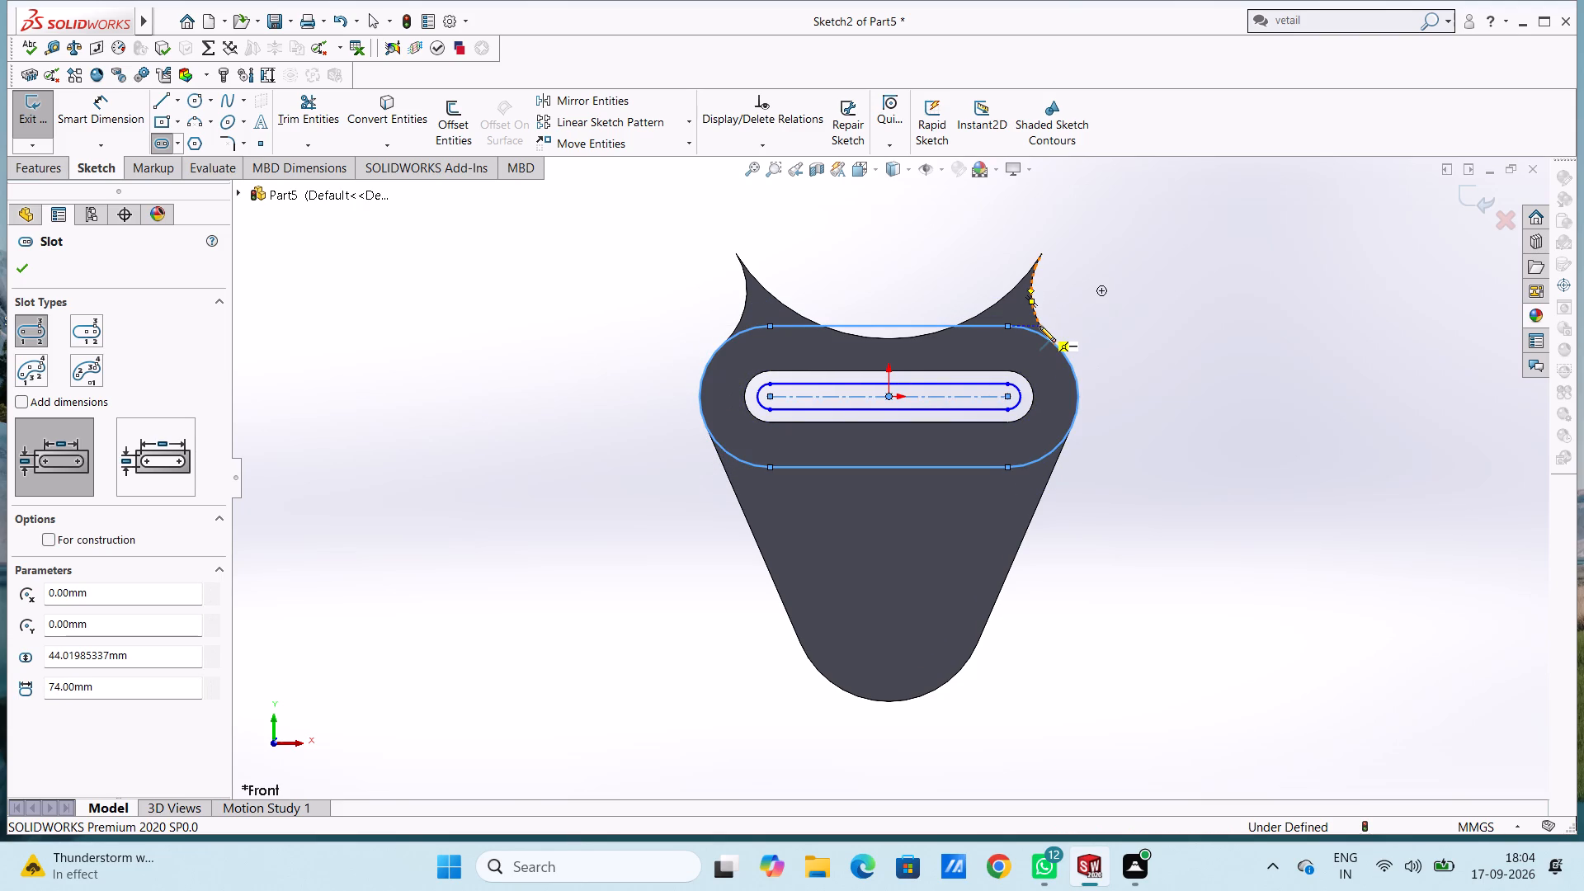
Dimension the end-arc radius of the outer slot.
click(83, 107)
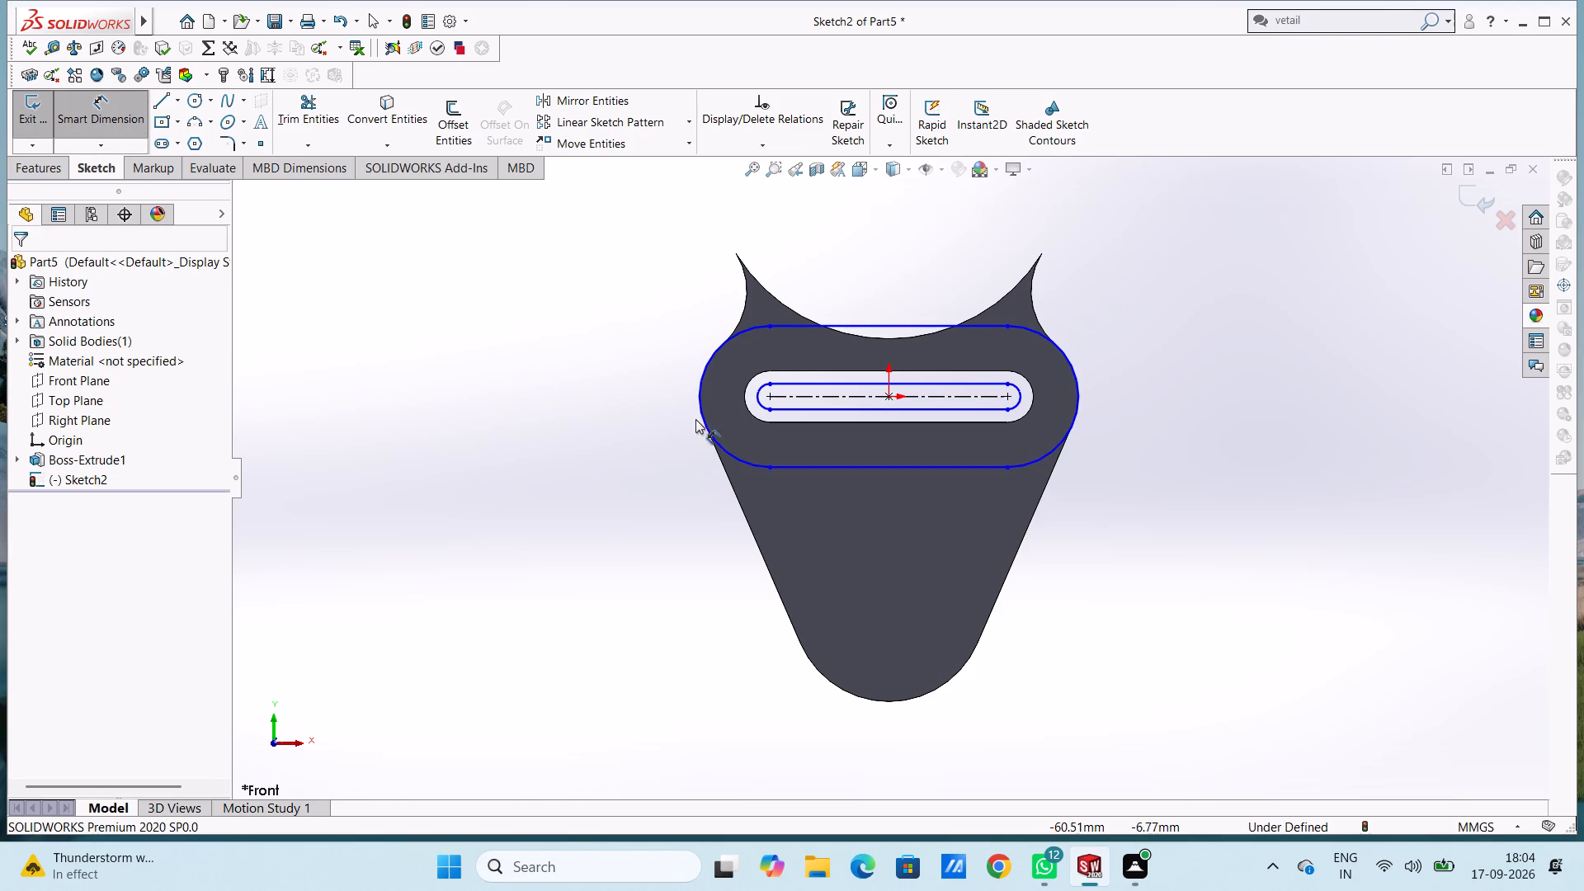
click(701, 422)
click(368, 496)
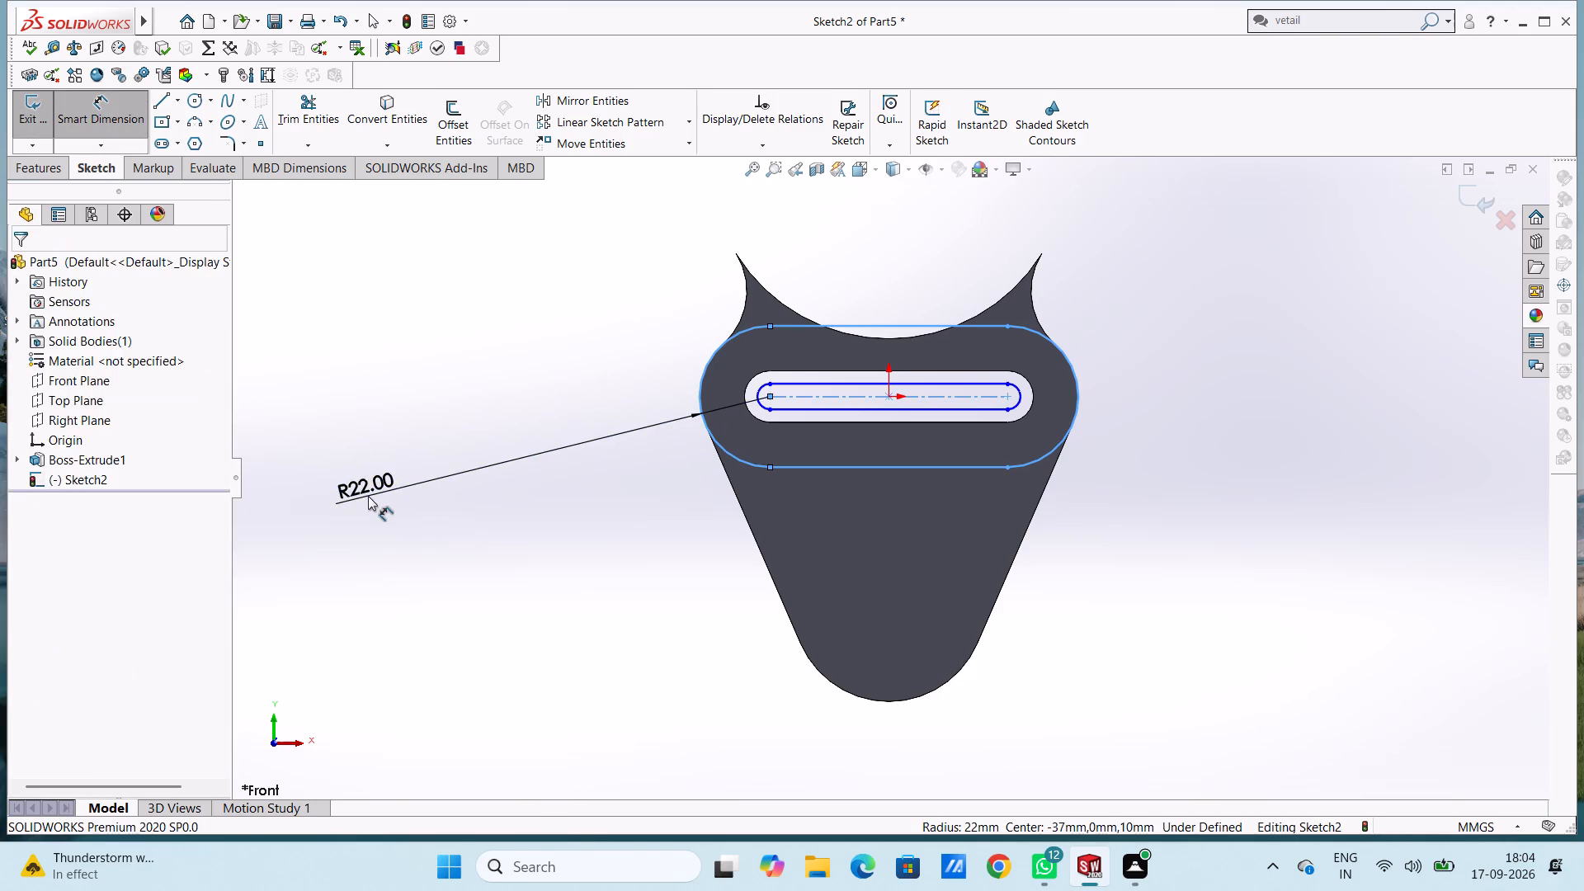
click(290, 478)
click(325, 330)
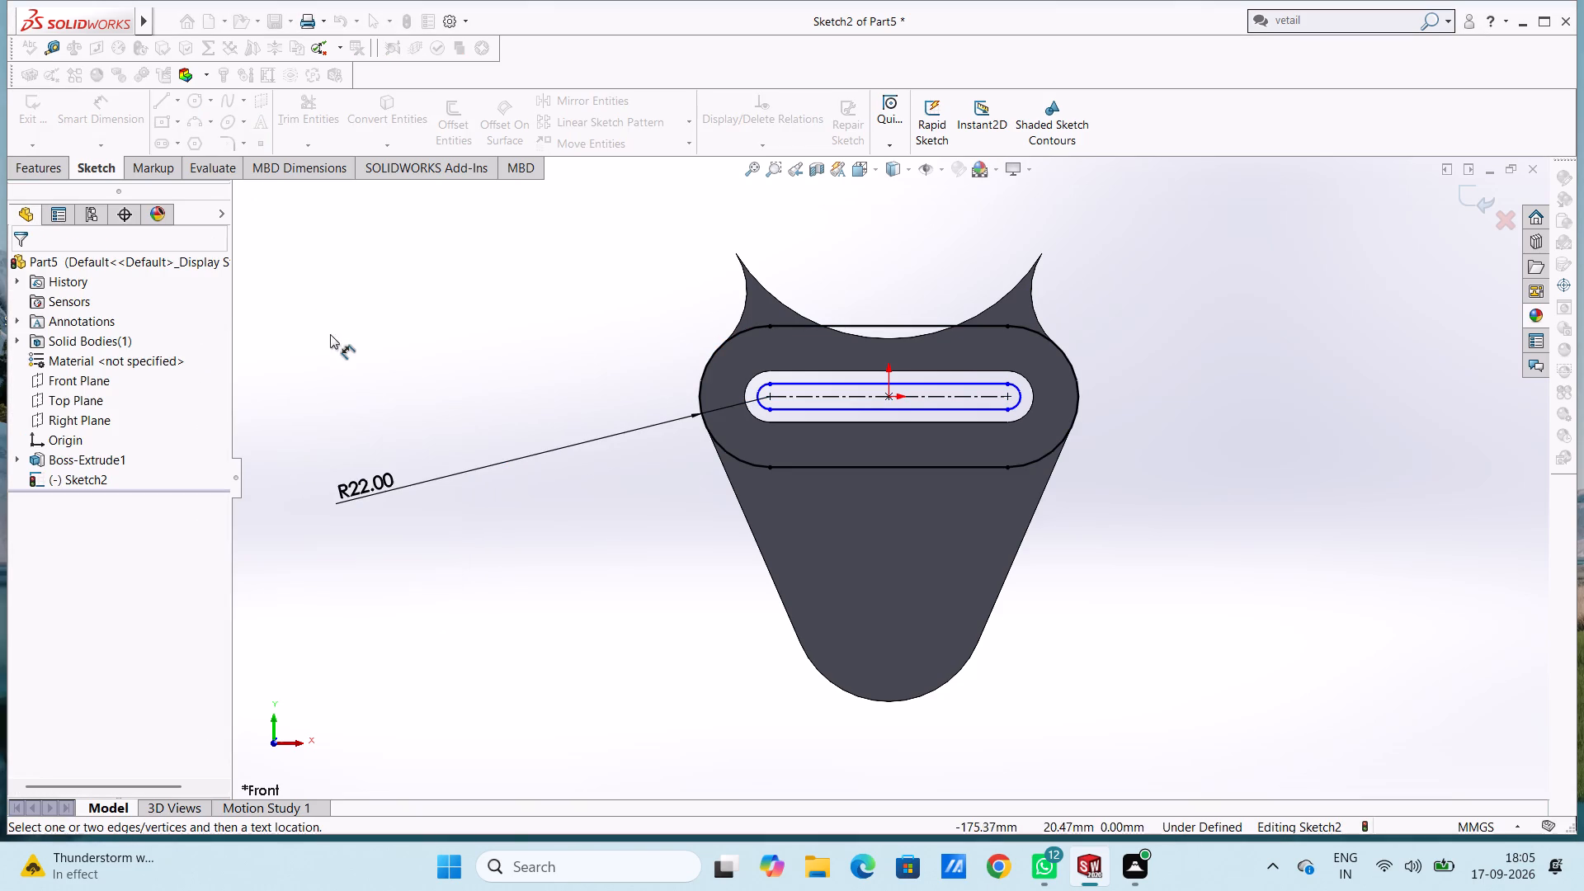
Dimension the inner slot's end-arc radius and set it to 8 mm.
click(1022, 395)
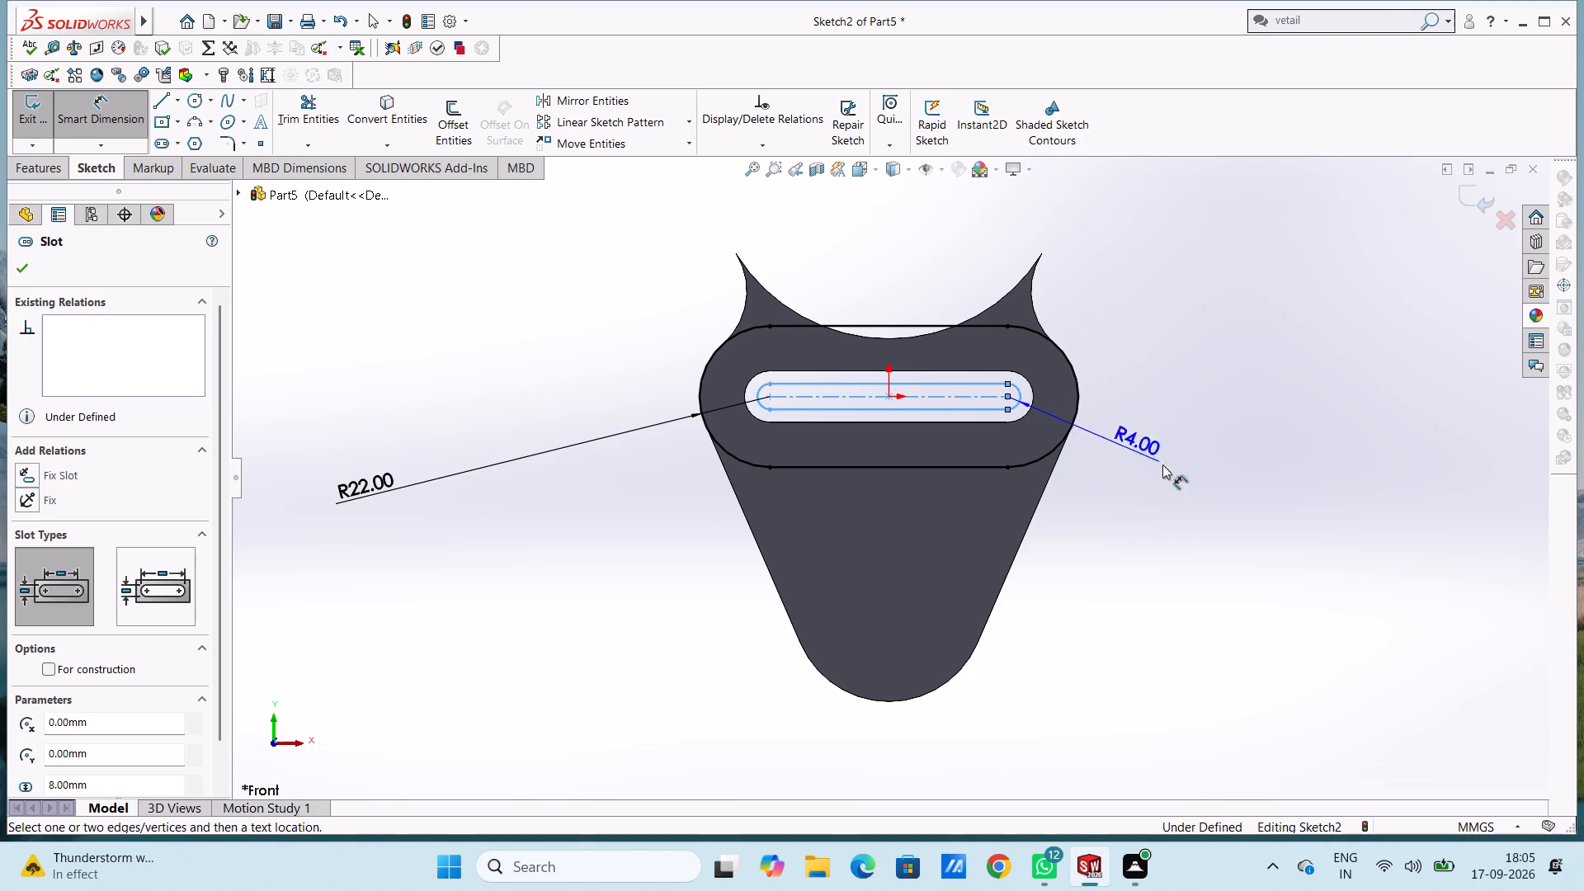
click(1307, 546)
key(8)
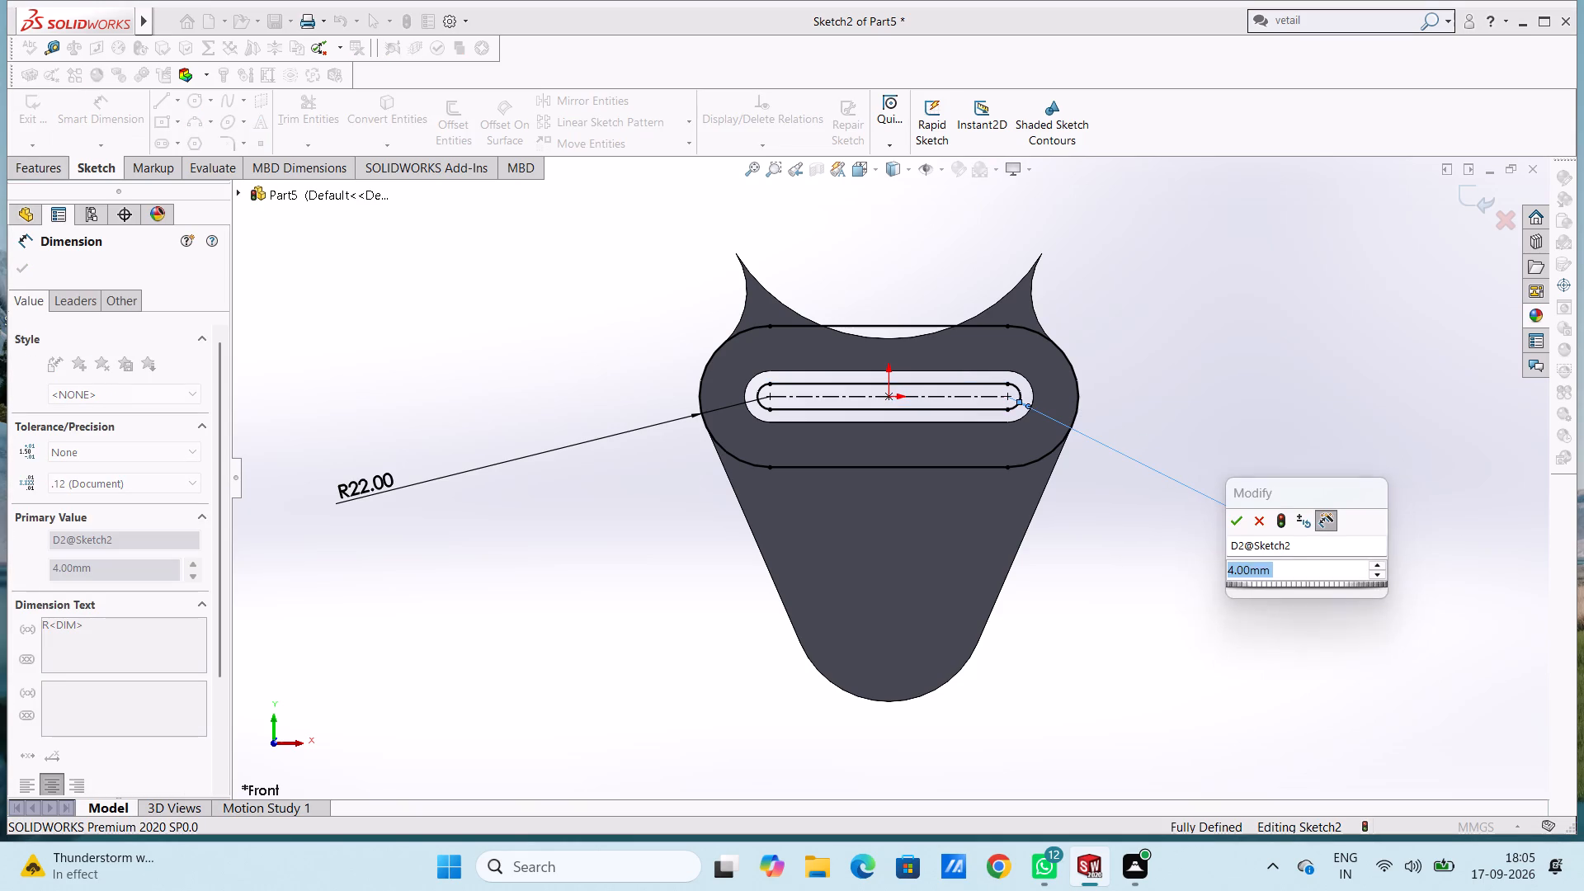
key(Return)
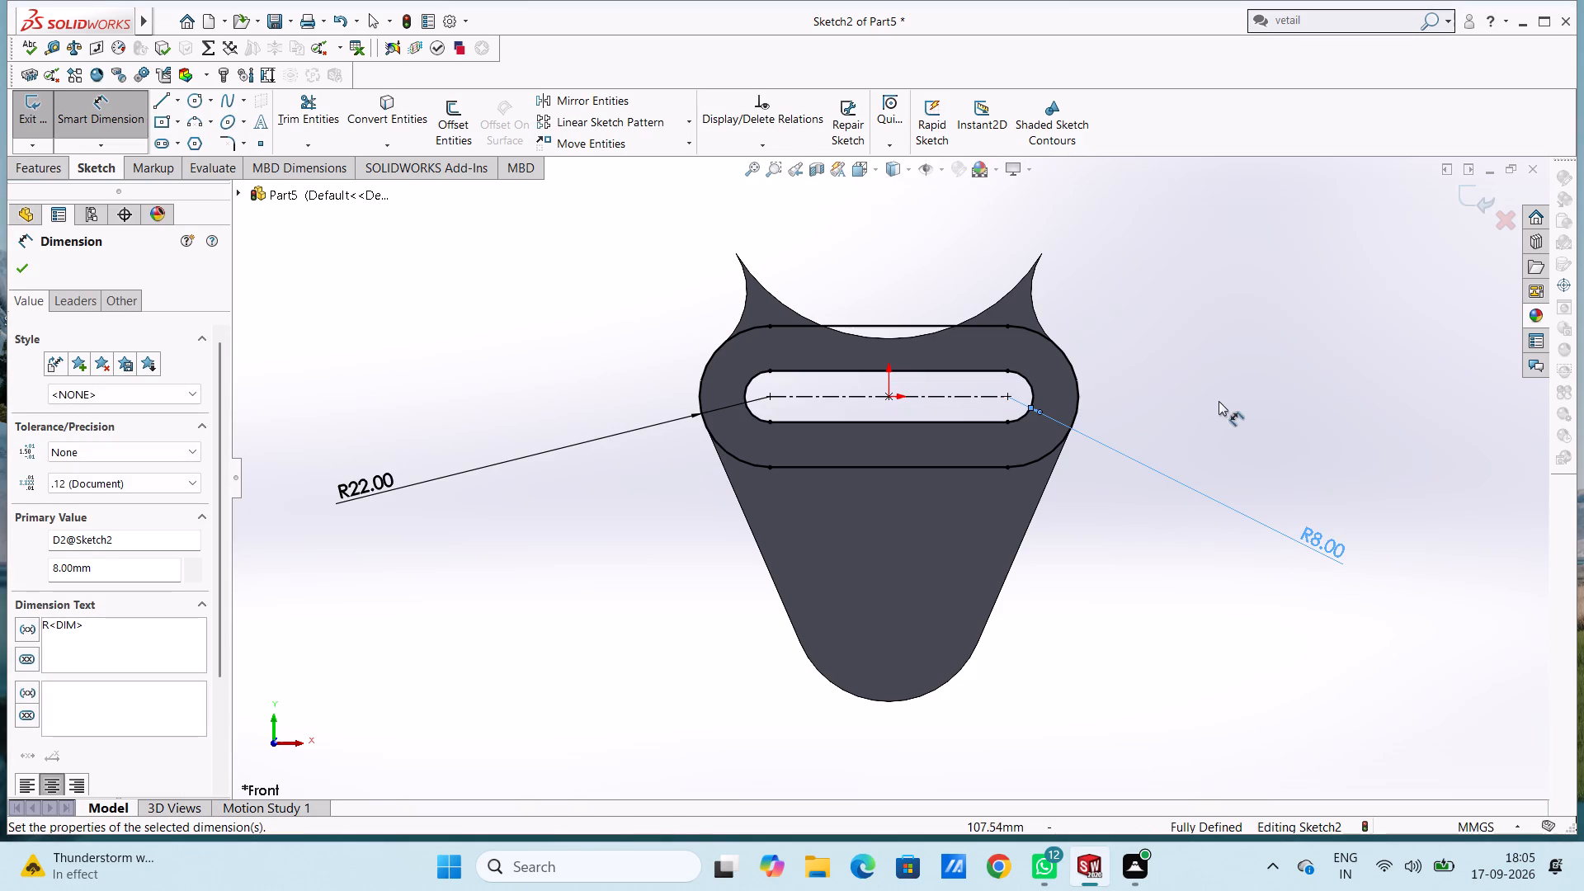
click(1213, 398)
scroll(942, 267, down, 4)
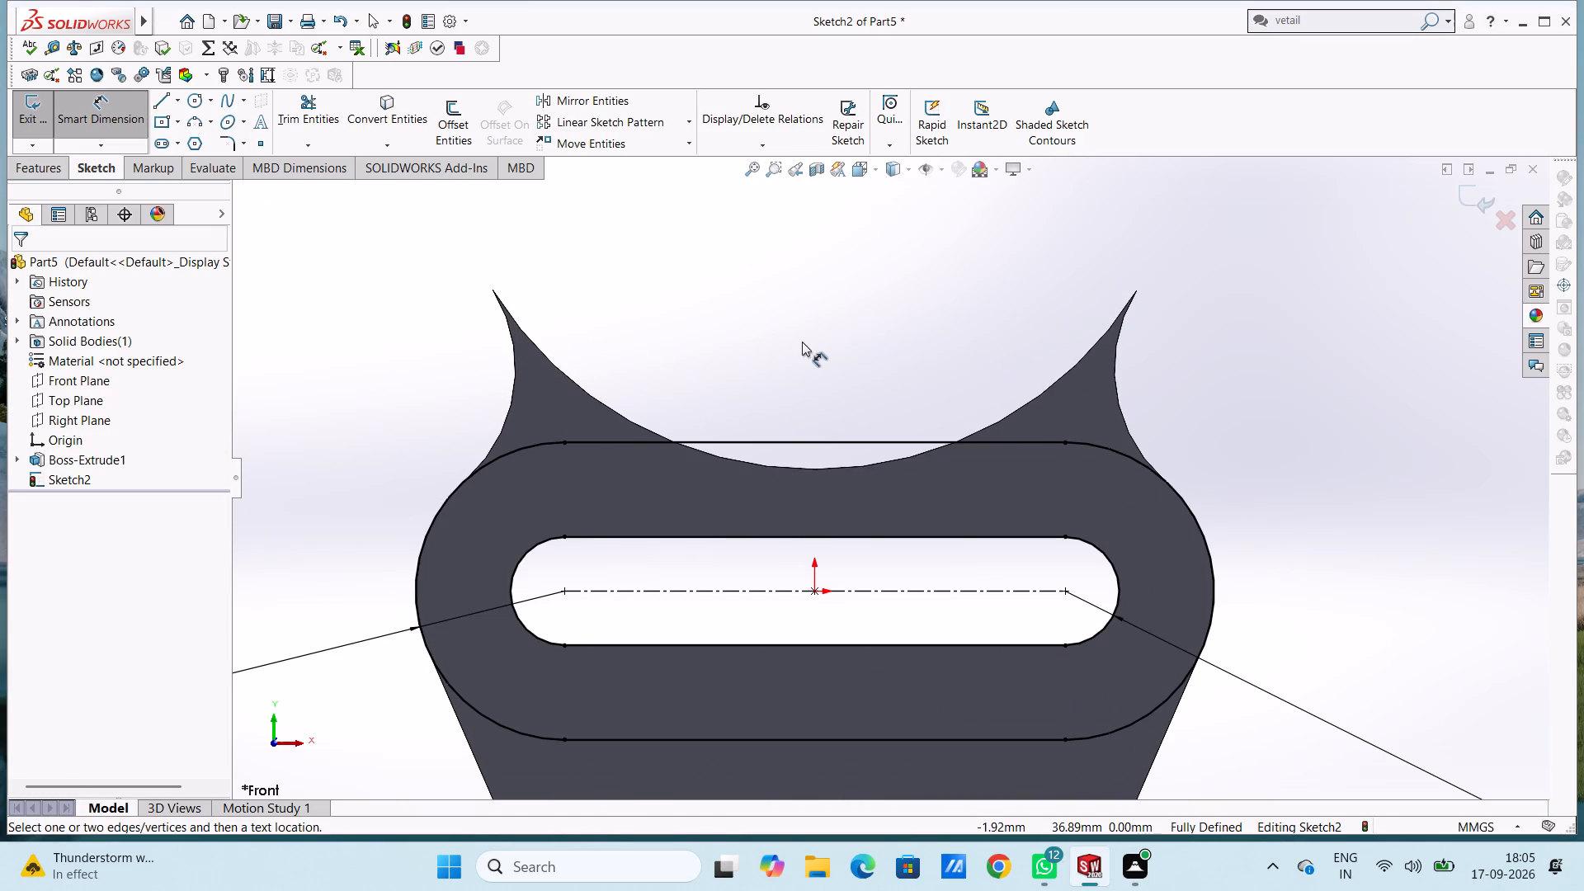
key(Escape)
key(Escape)
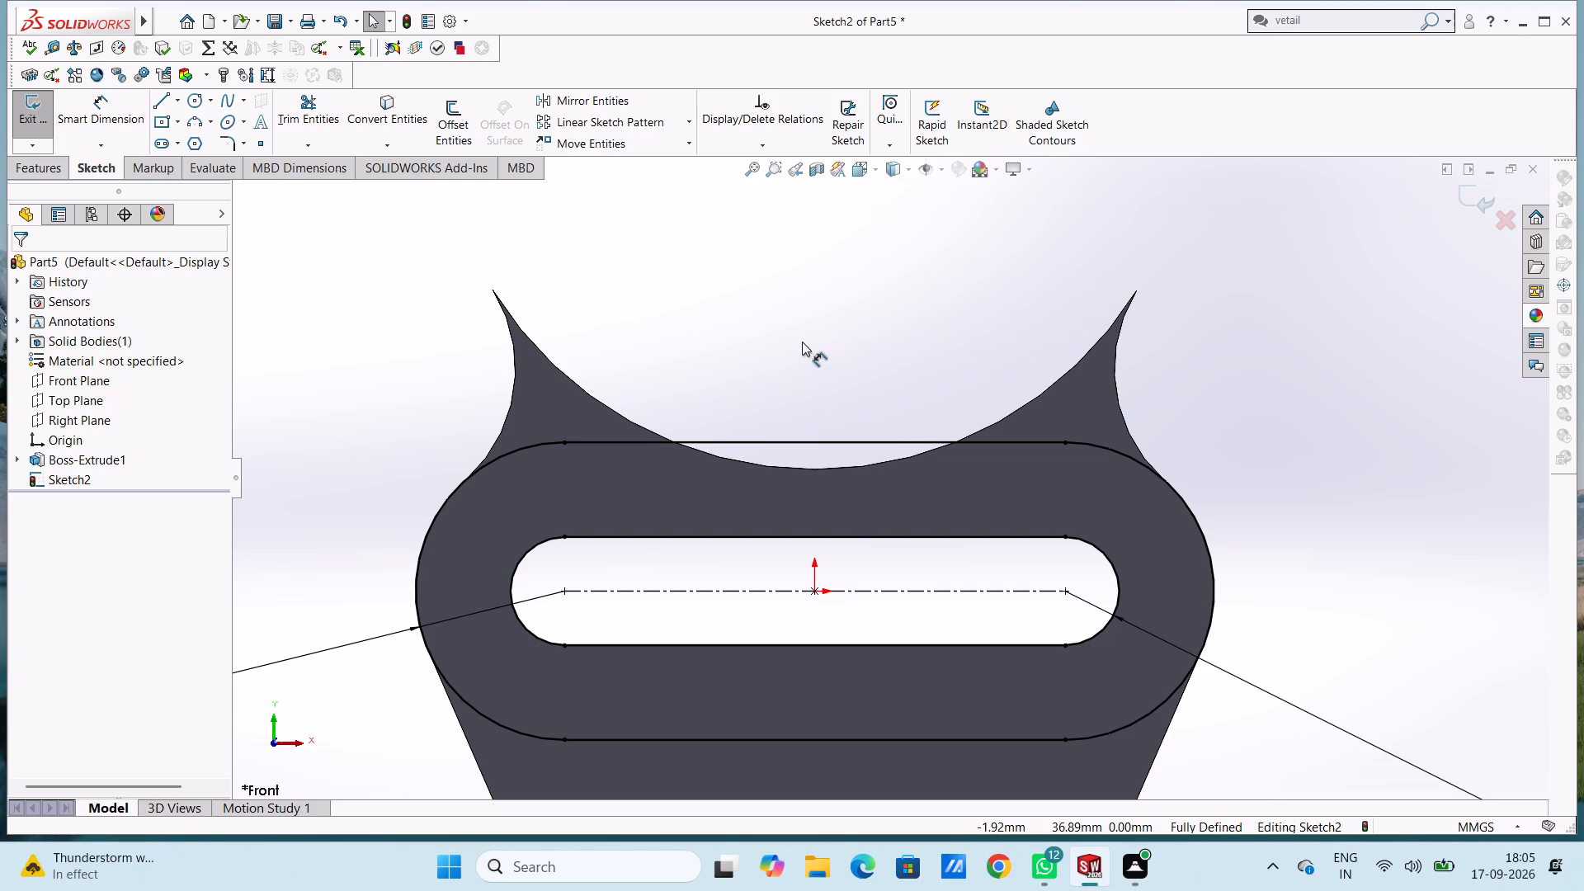
Draw a three-point arc of radius 56 mm along the plate's concave upper edge, from one pointed tip to the other.
click(192, 120)
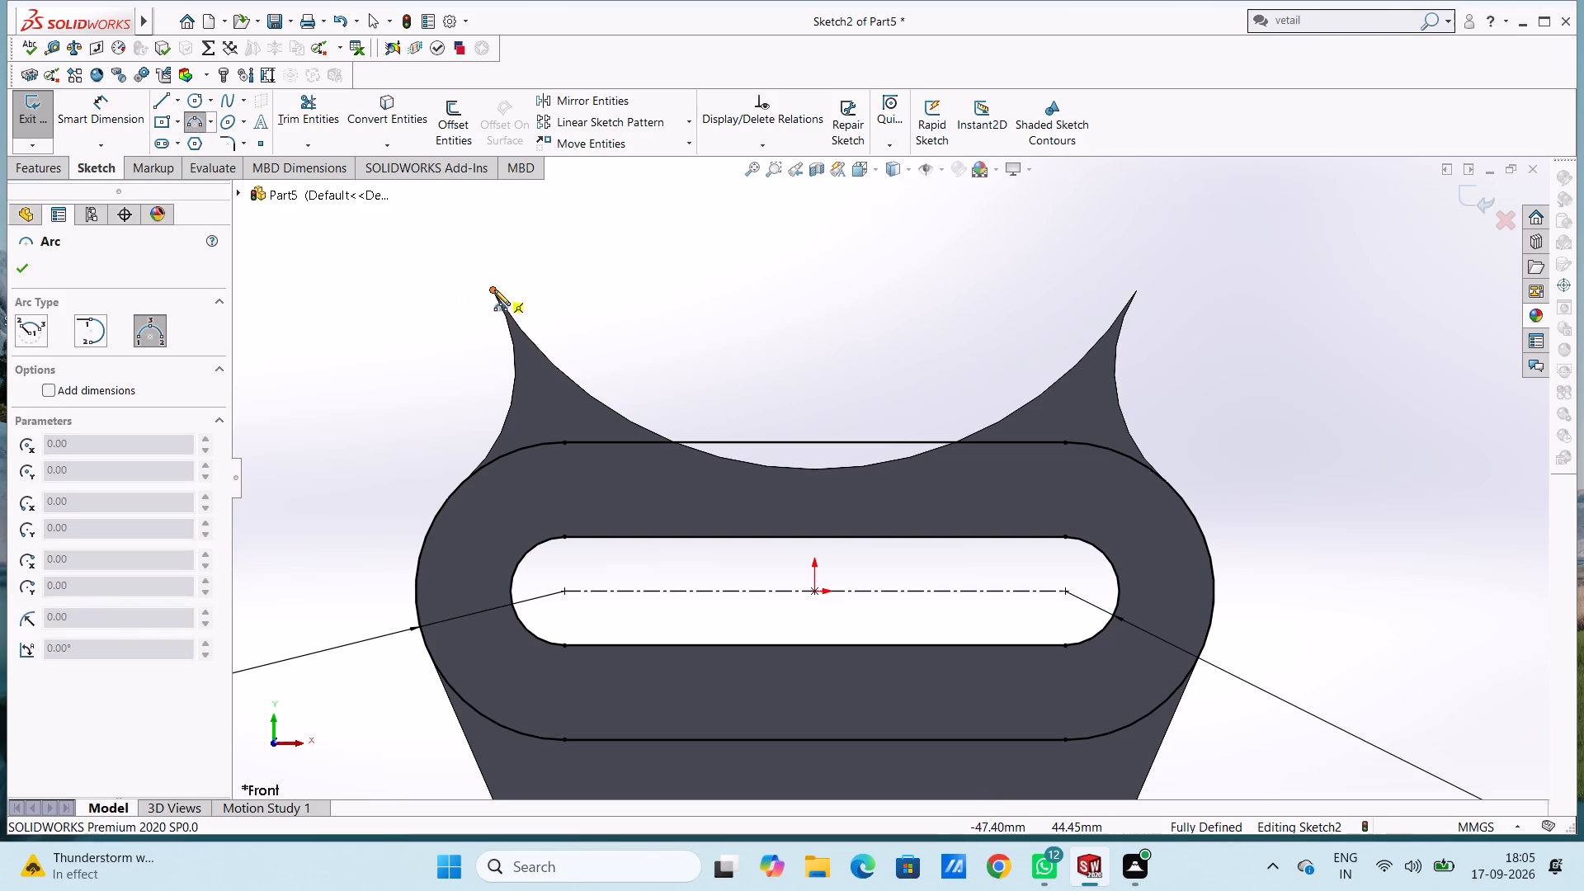
click(494, 290)
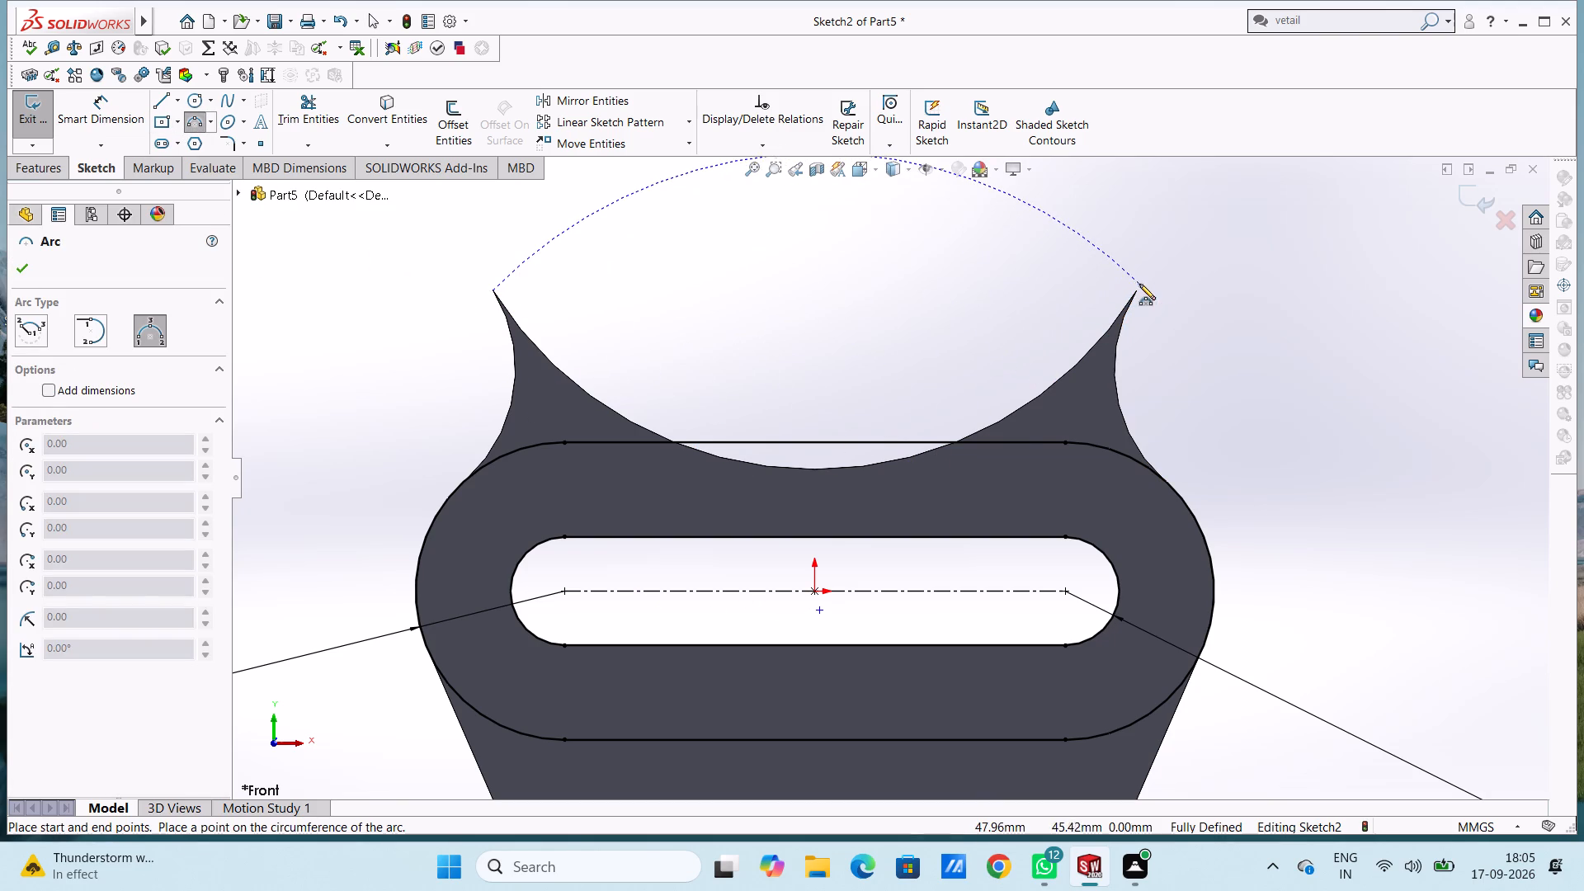
click(1138, 289)
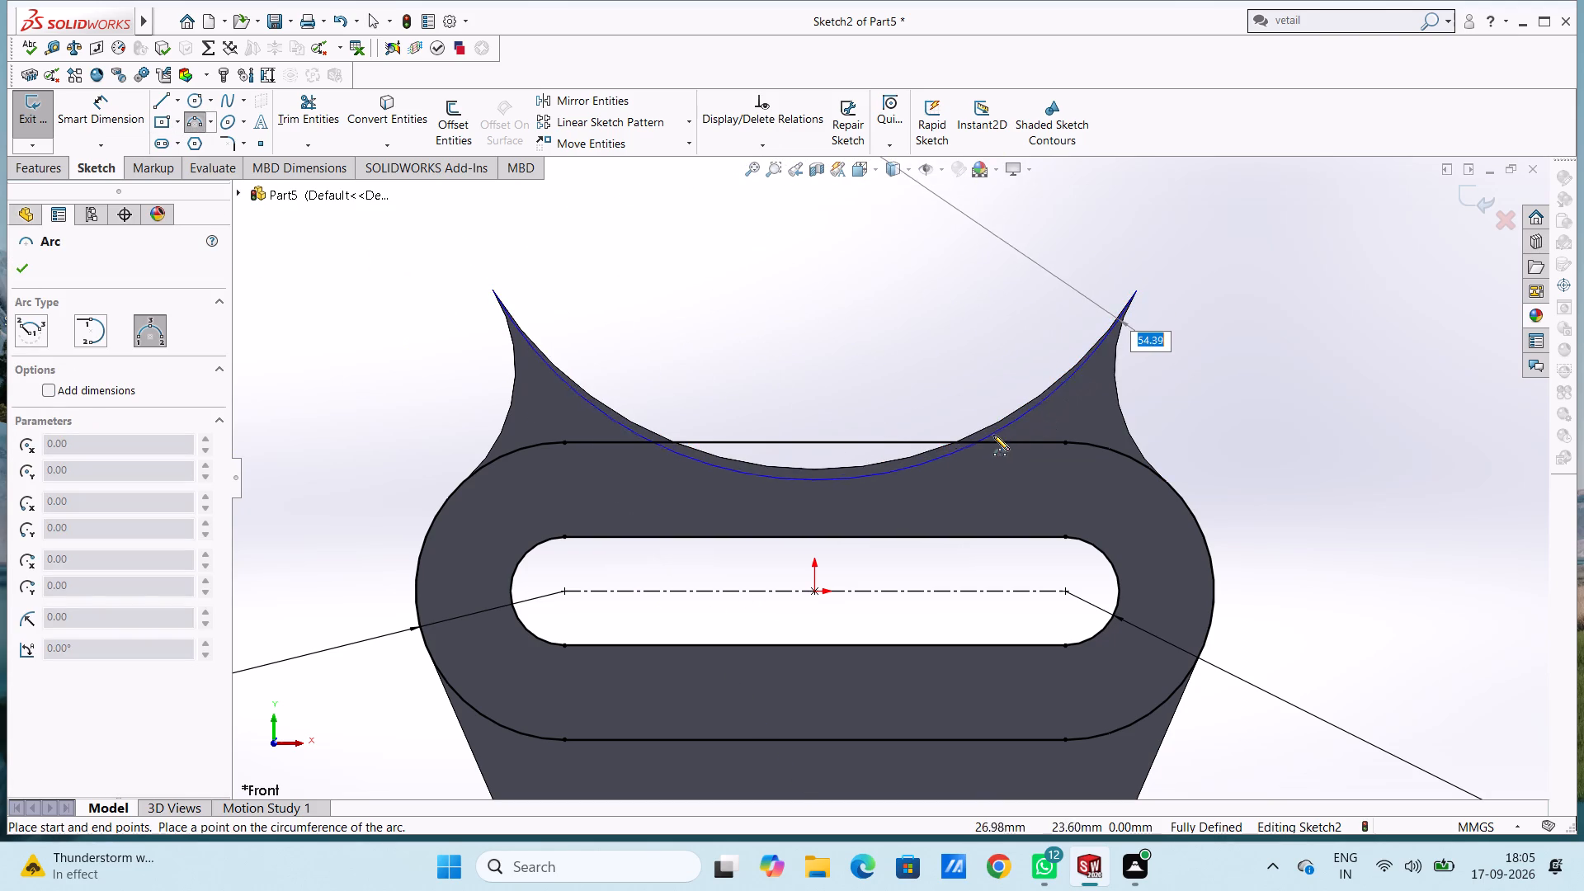
click(938, 450)
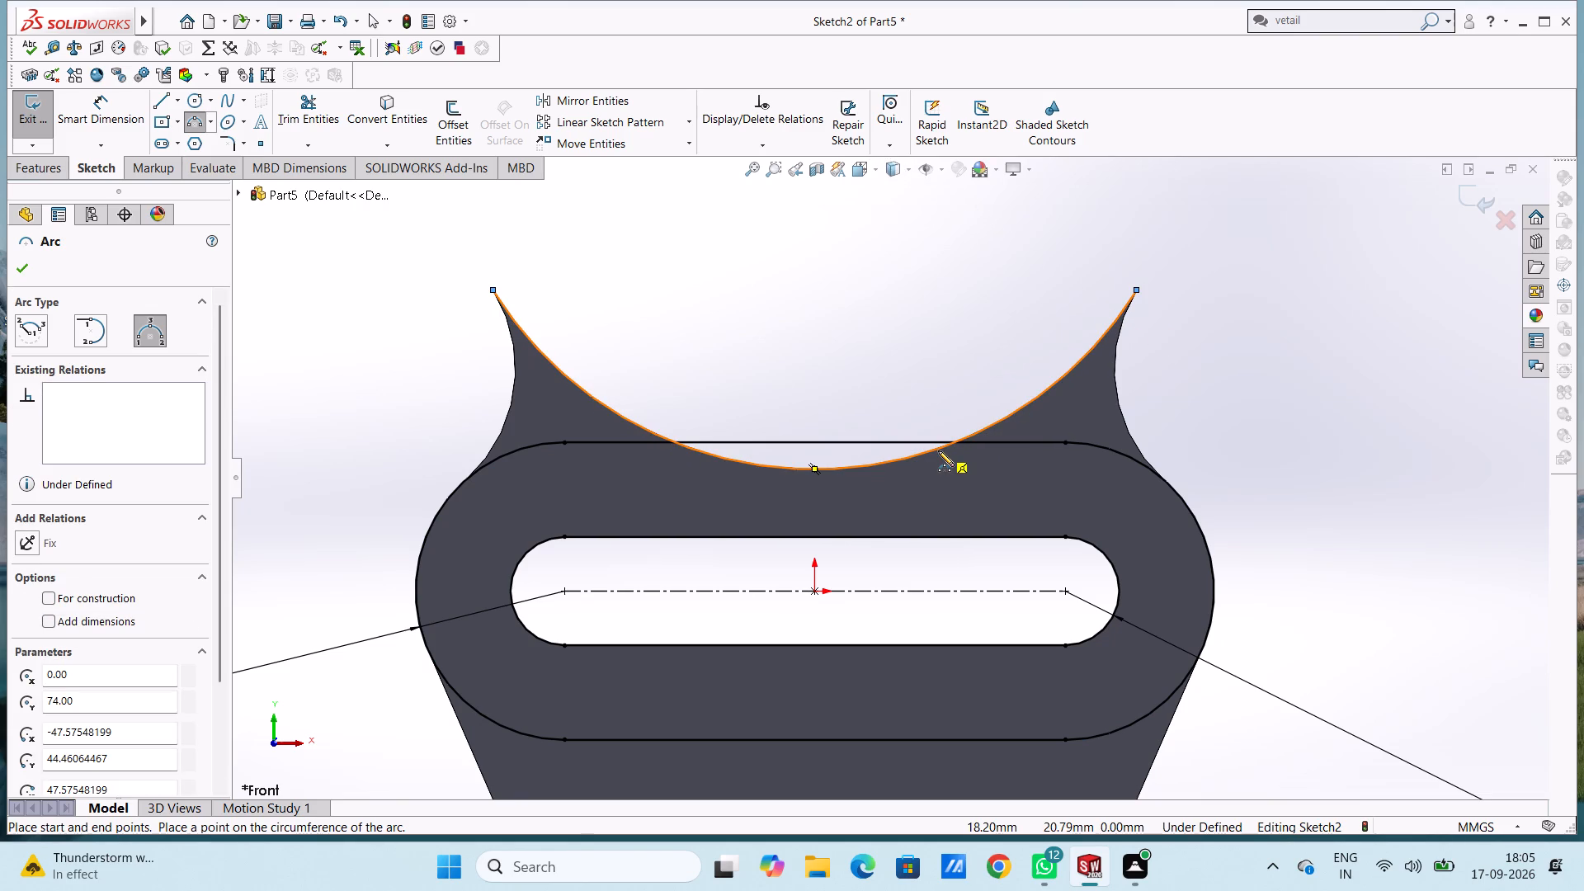
key(Escape)
key(Escape)
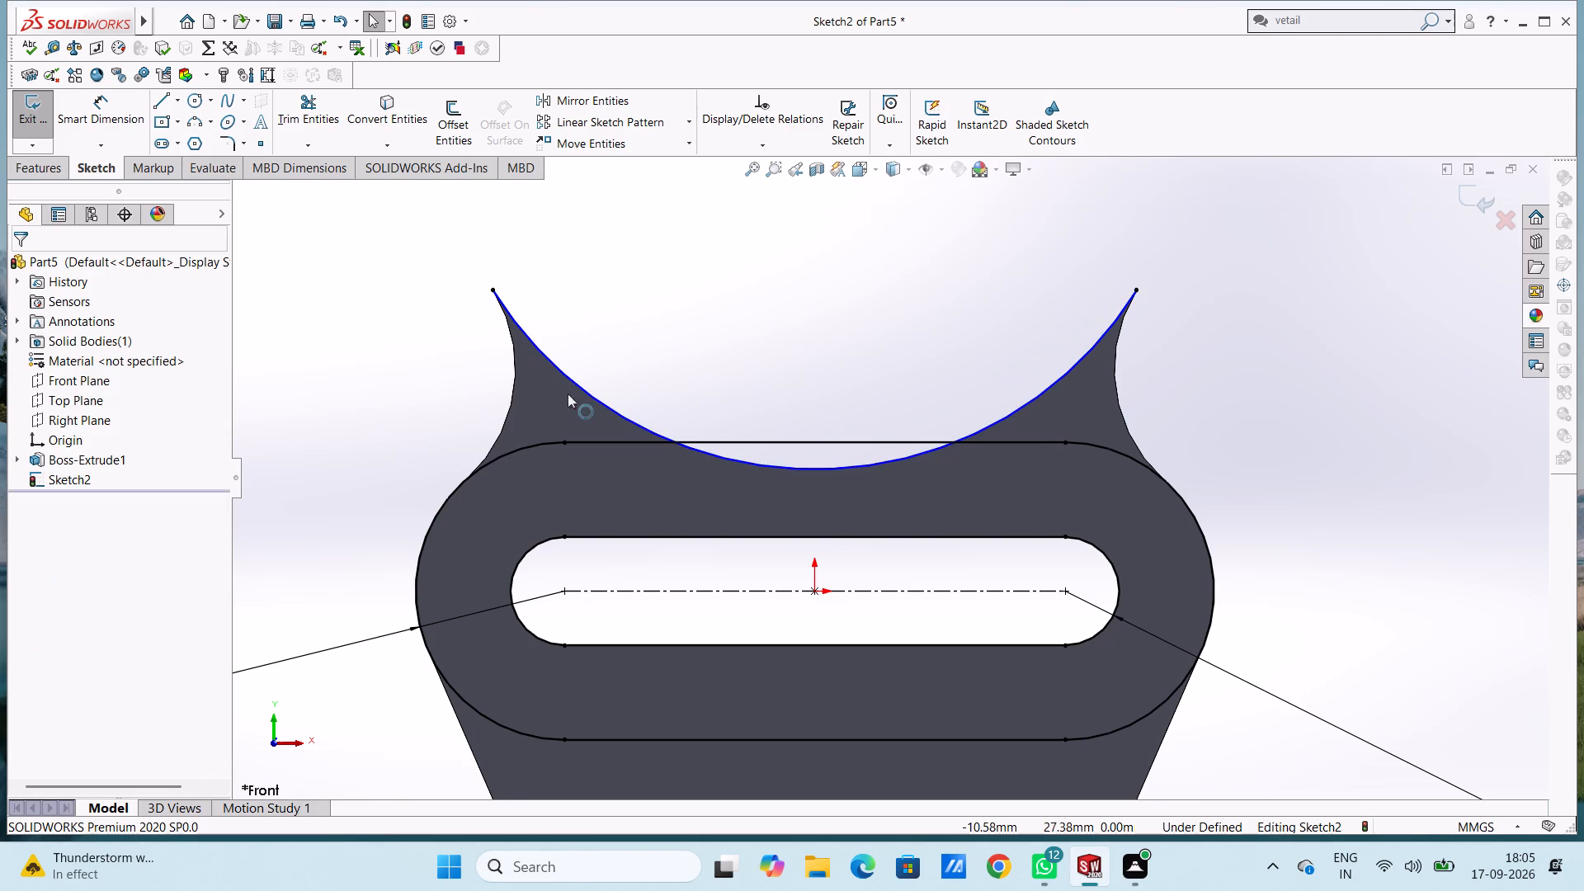
Trim away the part of the outer slot's upper straight edge that lies between its crossings with the 56 mm arc.
click(304, 101)
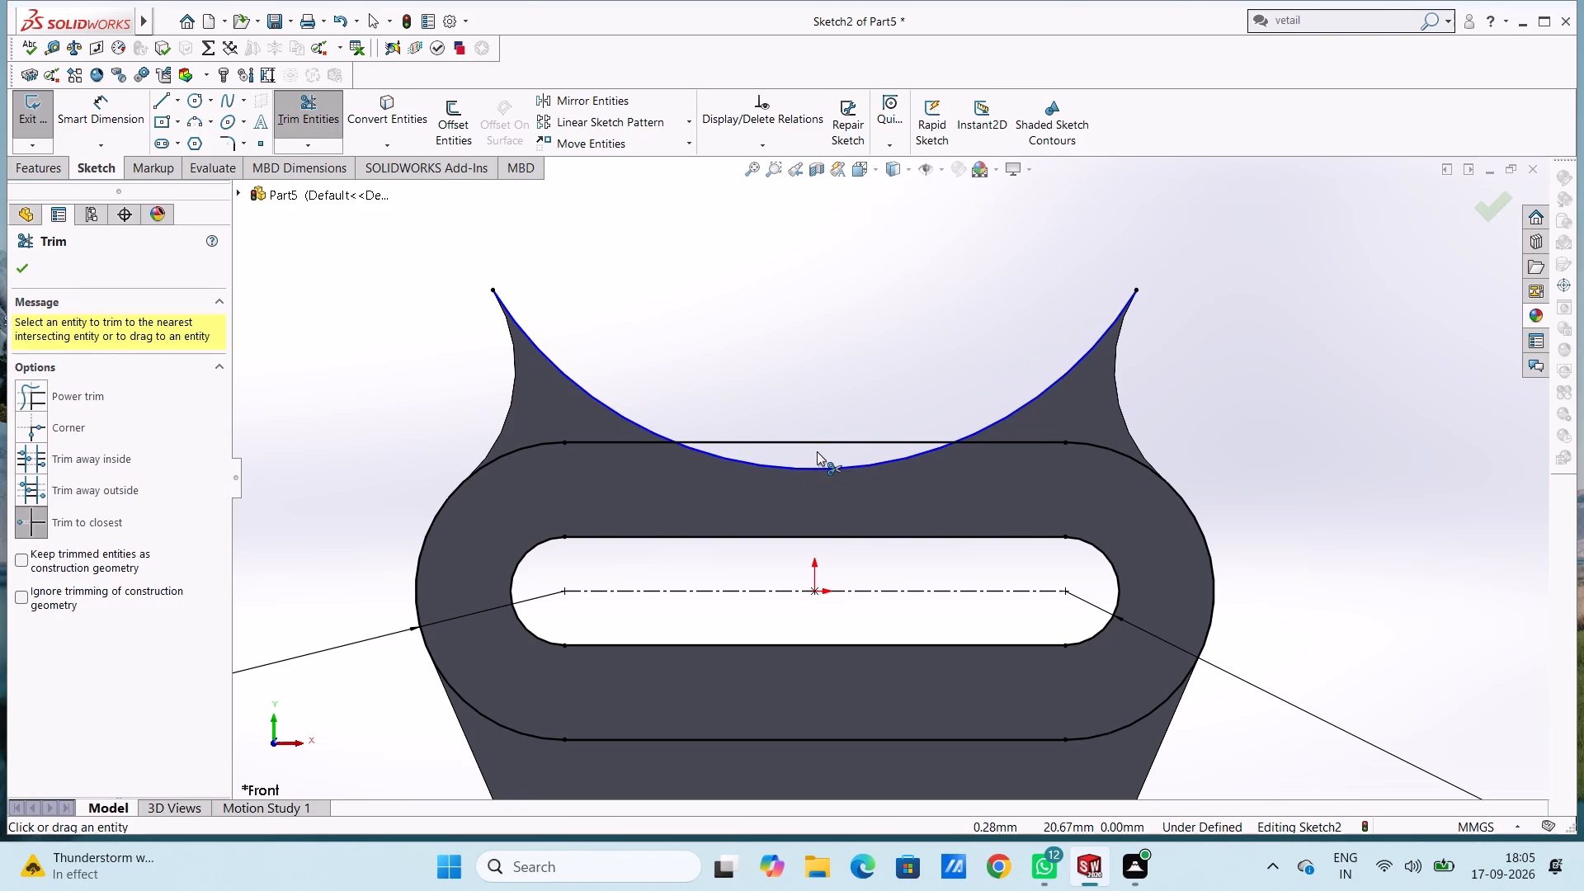
click(816, 440)
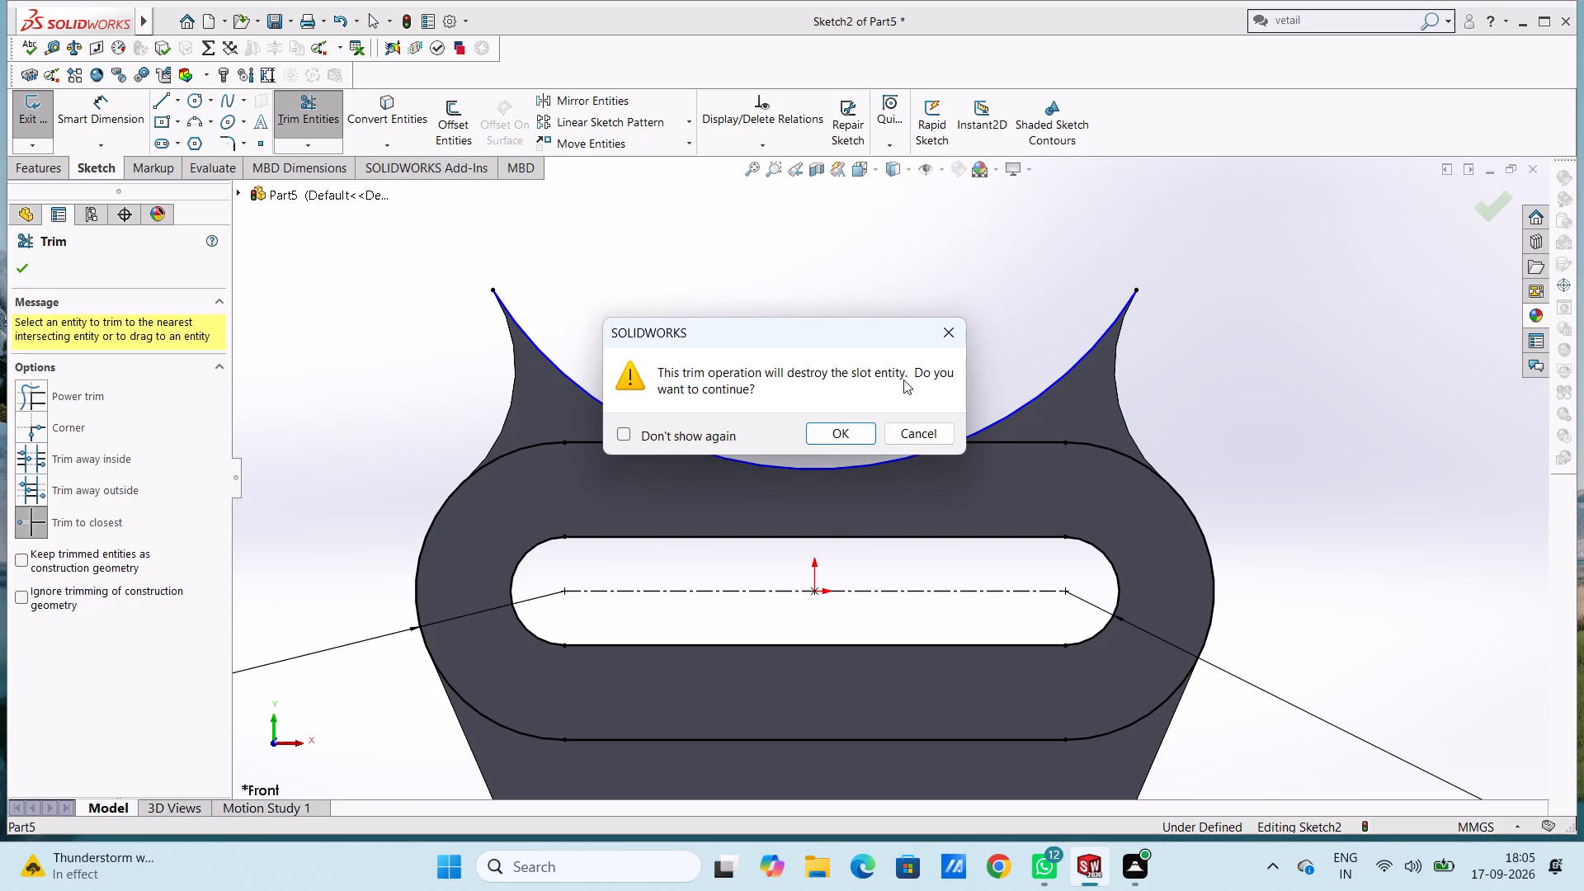
click(857, 433)
scroll(871, 440, up, 1)
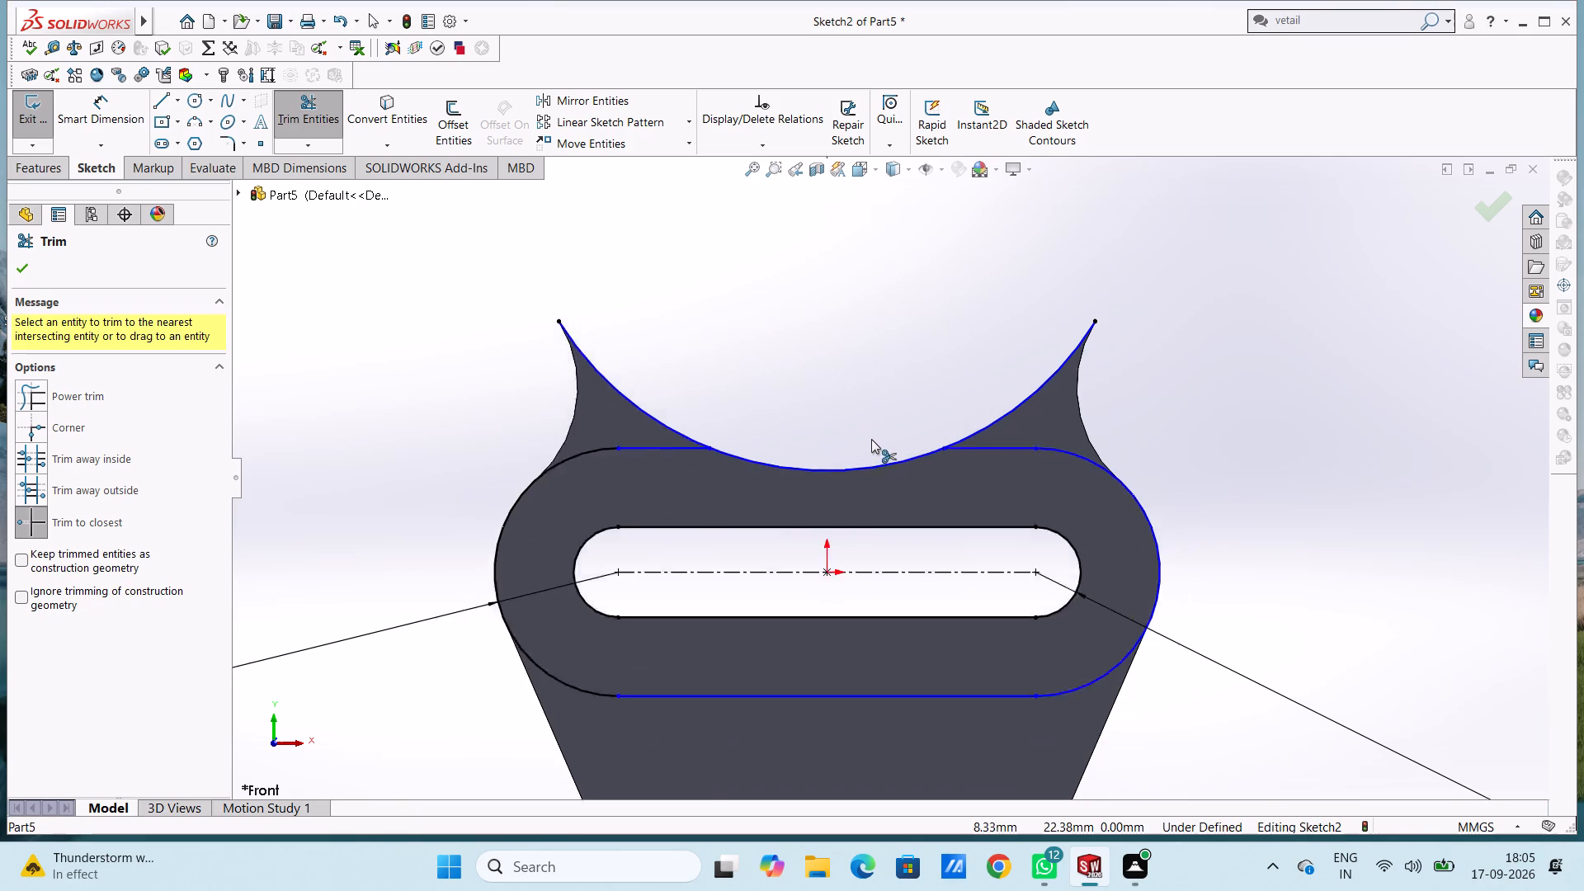
scroll(871, 439, up, 2)
middle_drag(1146, 403, 1124, 446)
key(Escape)
key(Escape)
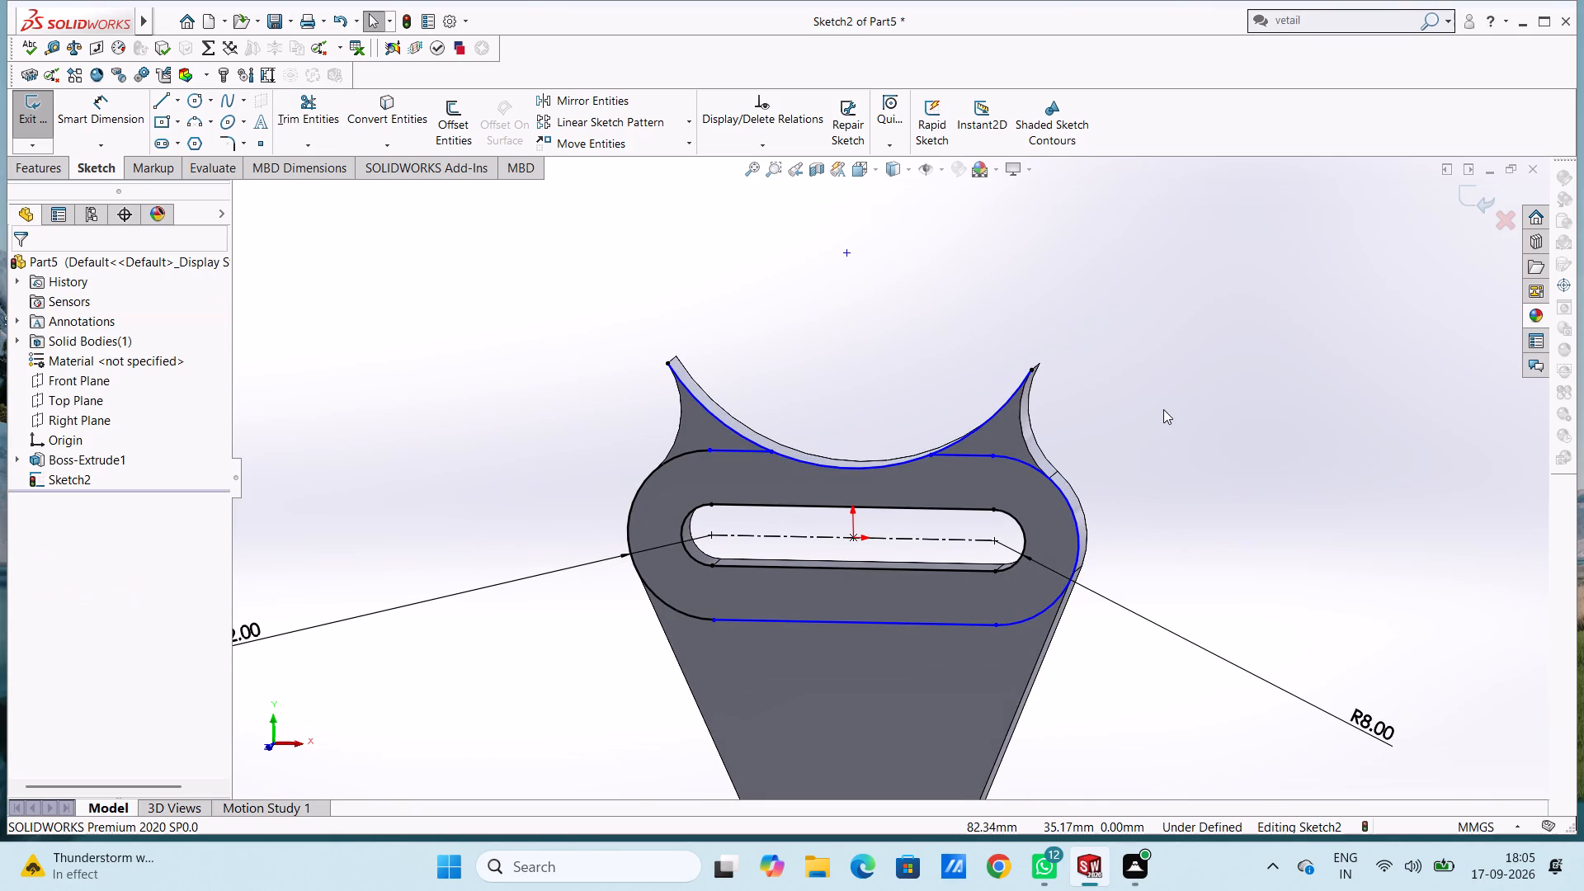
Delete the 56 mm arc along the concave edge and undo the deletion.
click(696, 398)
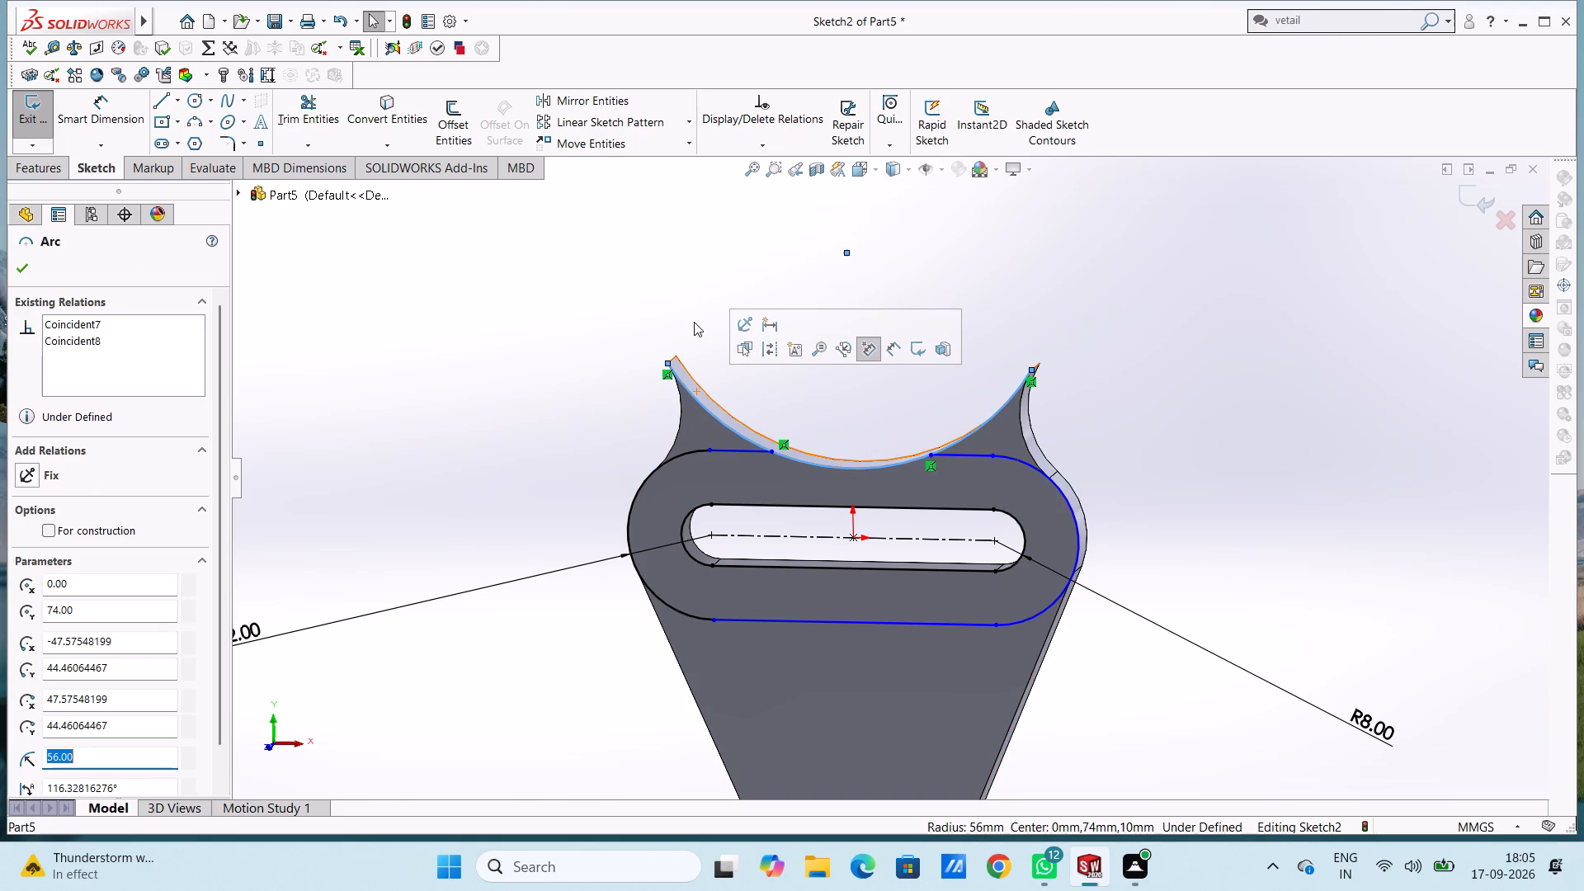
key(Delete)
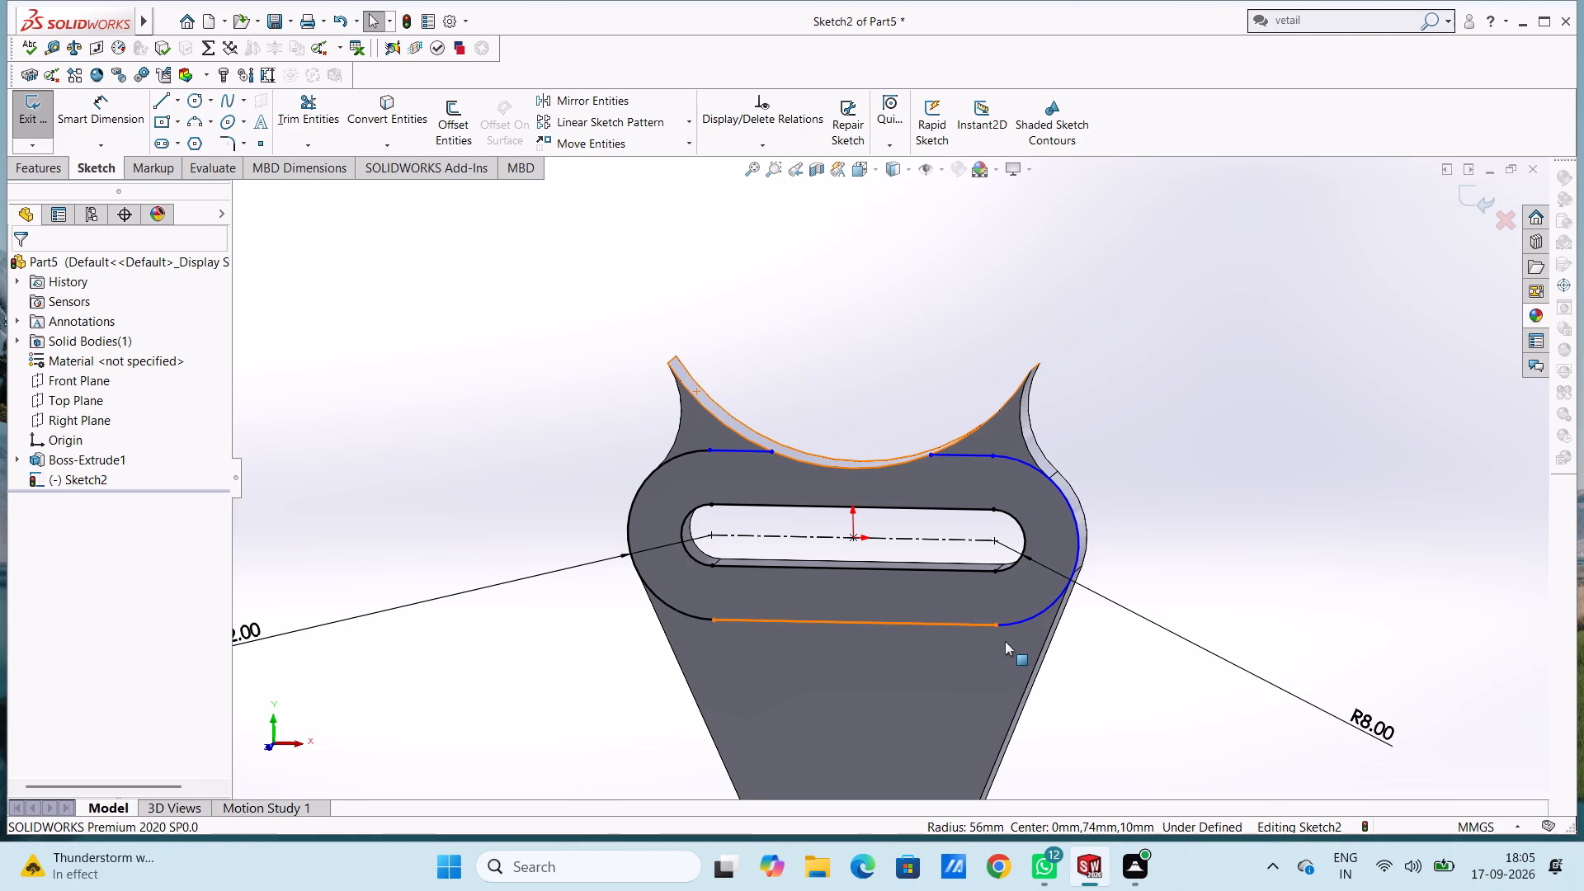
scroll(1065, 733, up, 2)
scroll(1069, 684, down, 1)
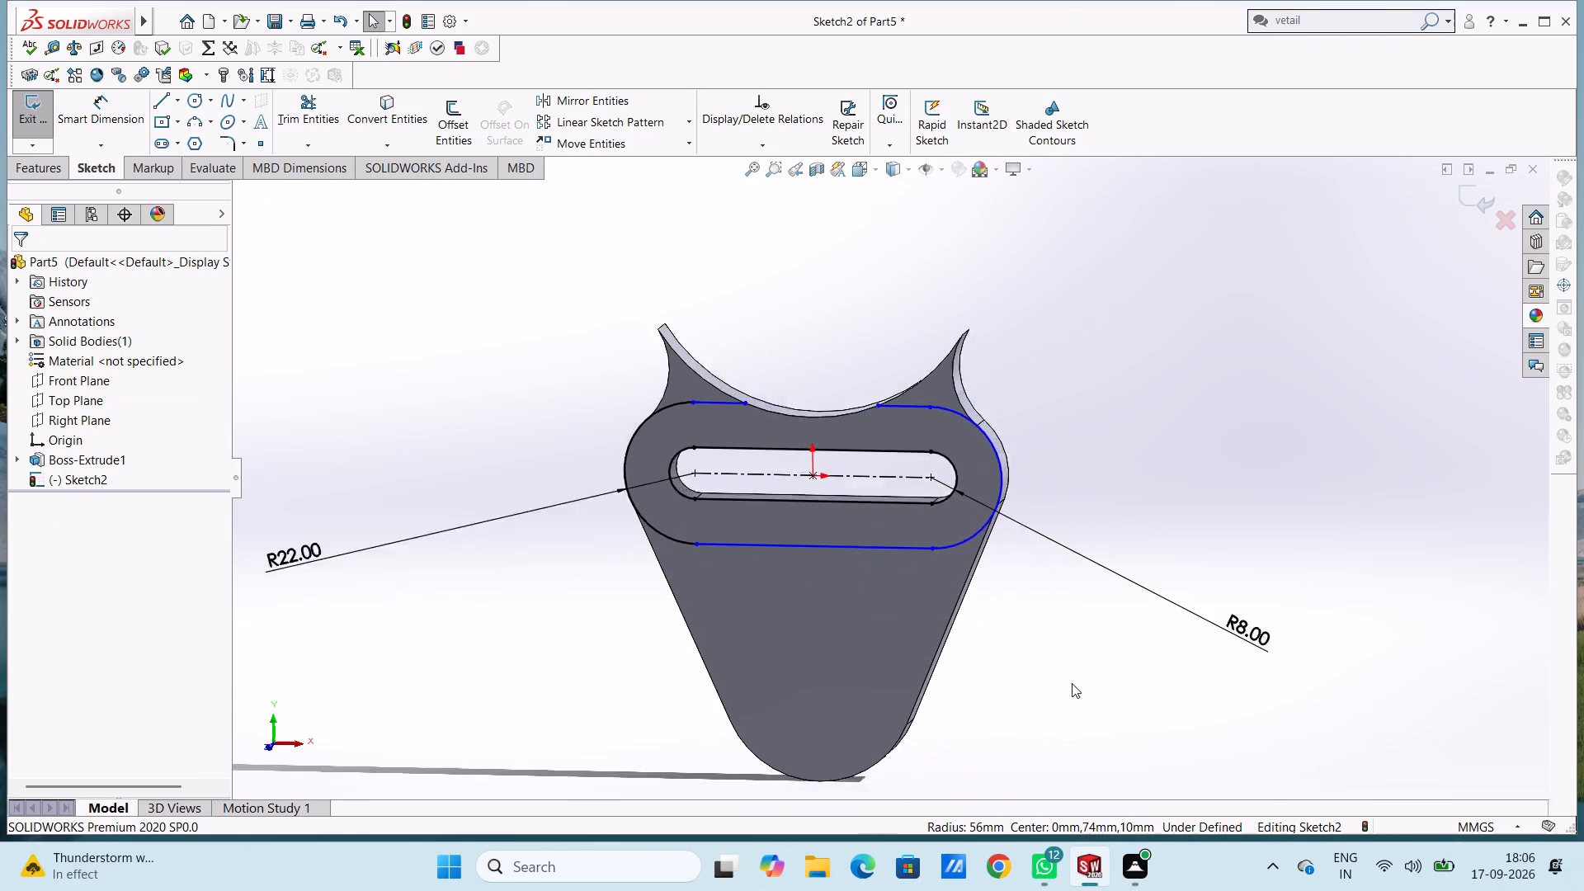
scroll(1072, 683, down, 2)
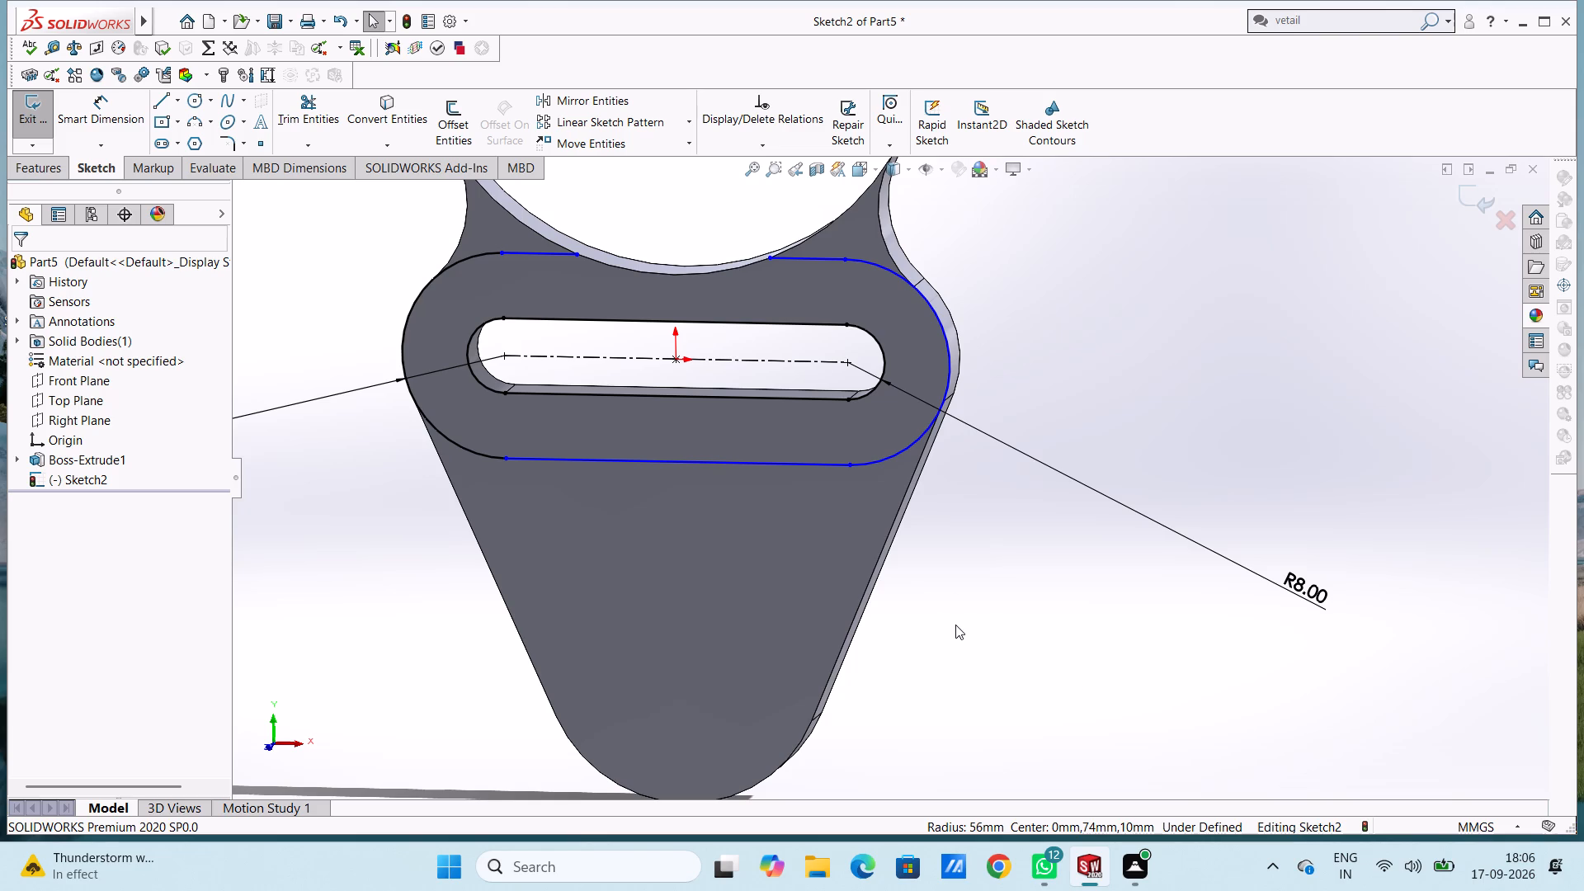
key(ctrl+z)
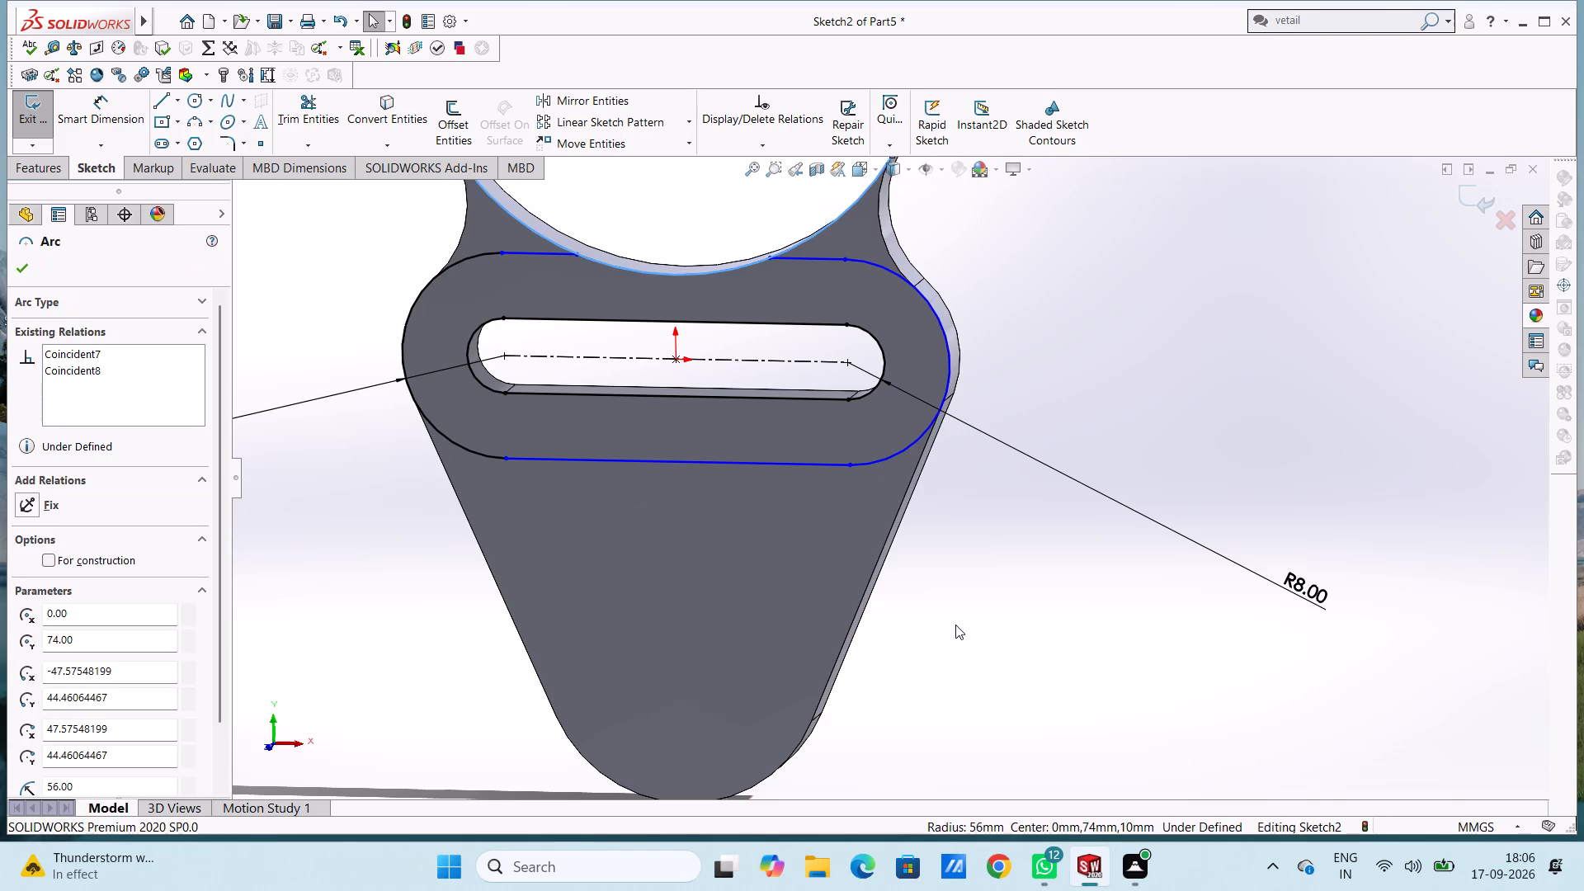
Trim away both ends of the 56 mm arc outside the outer slot, keeping only the portion that closes its upper edge.
scroll(955, 625, up, 2)
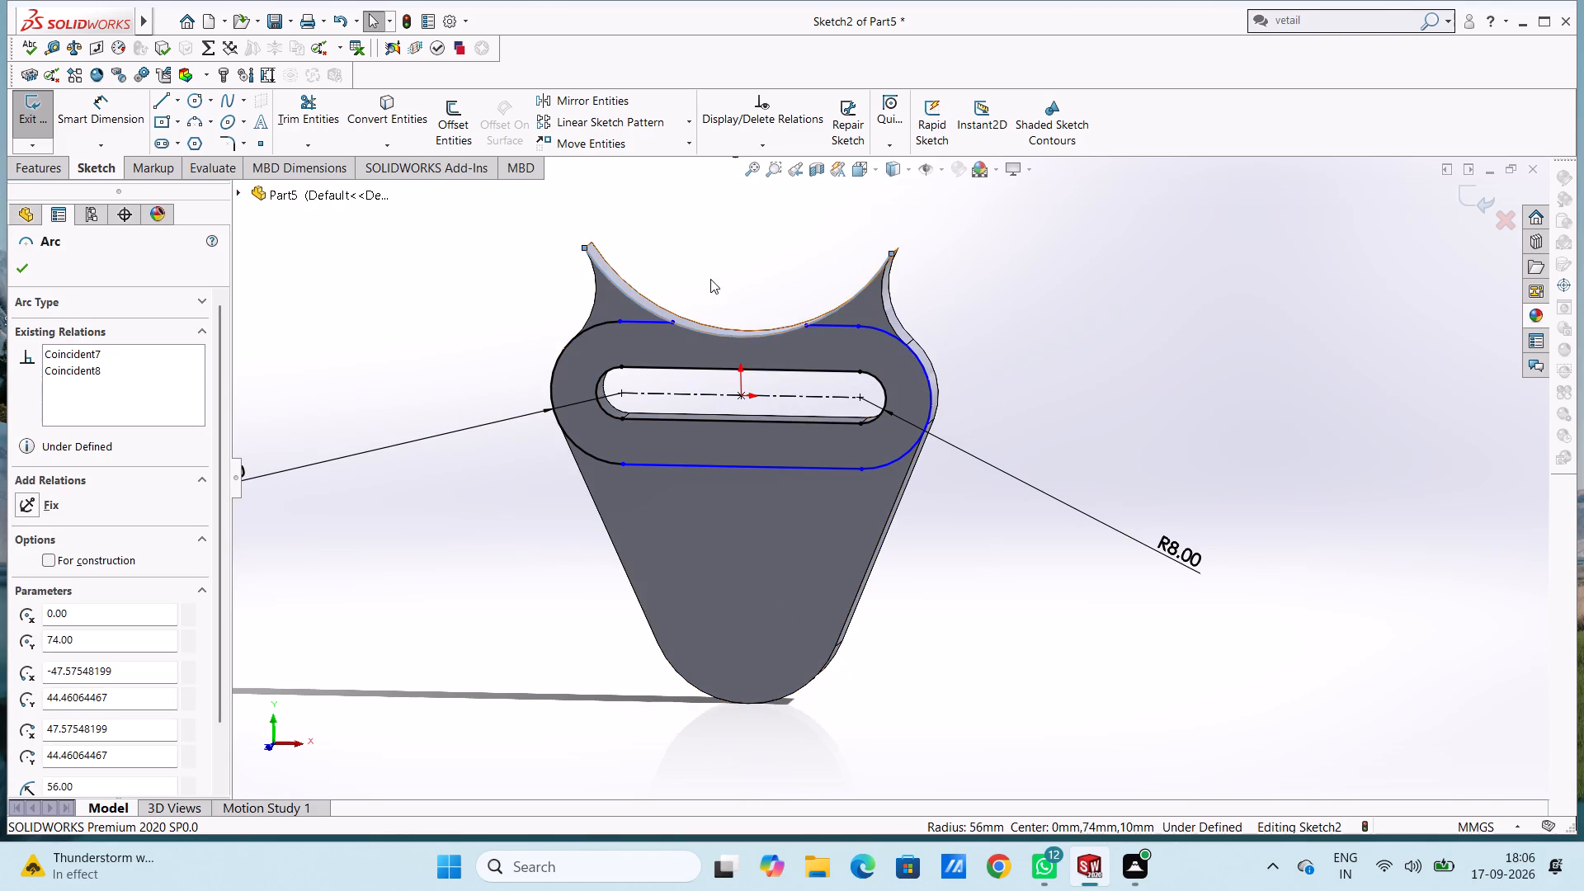
scroll(710, 279, down, 4)
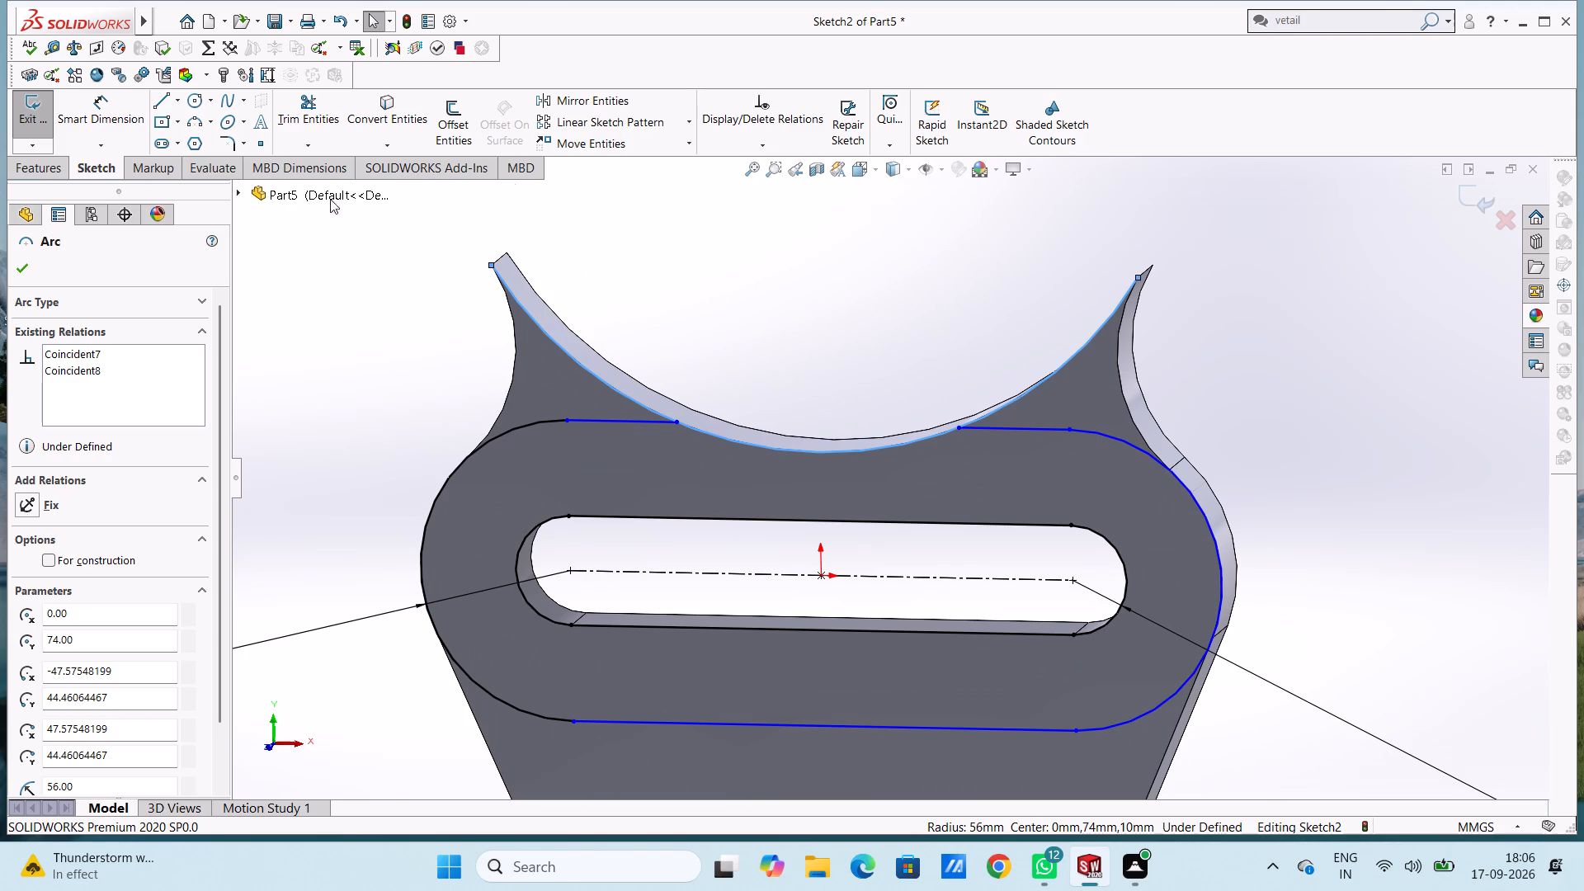
click(306, 103)
click(575, 360)
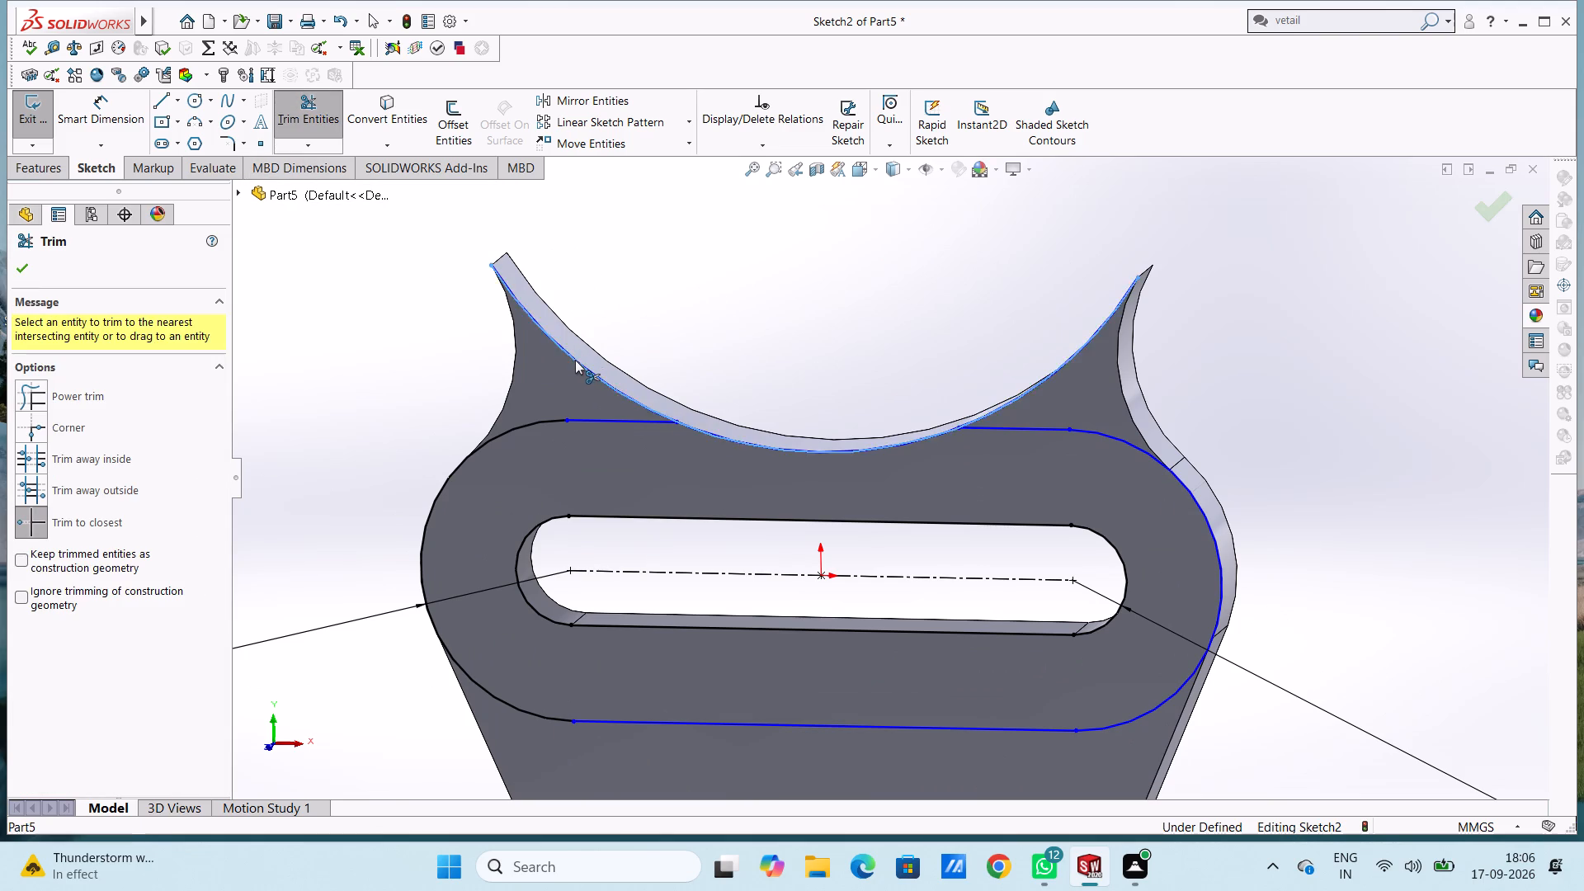
click(1038, 388)
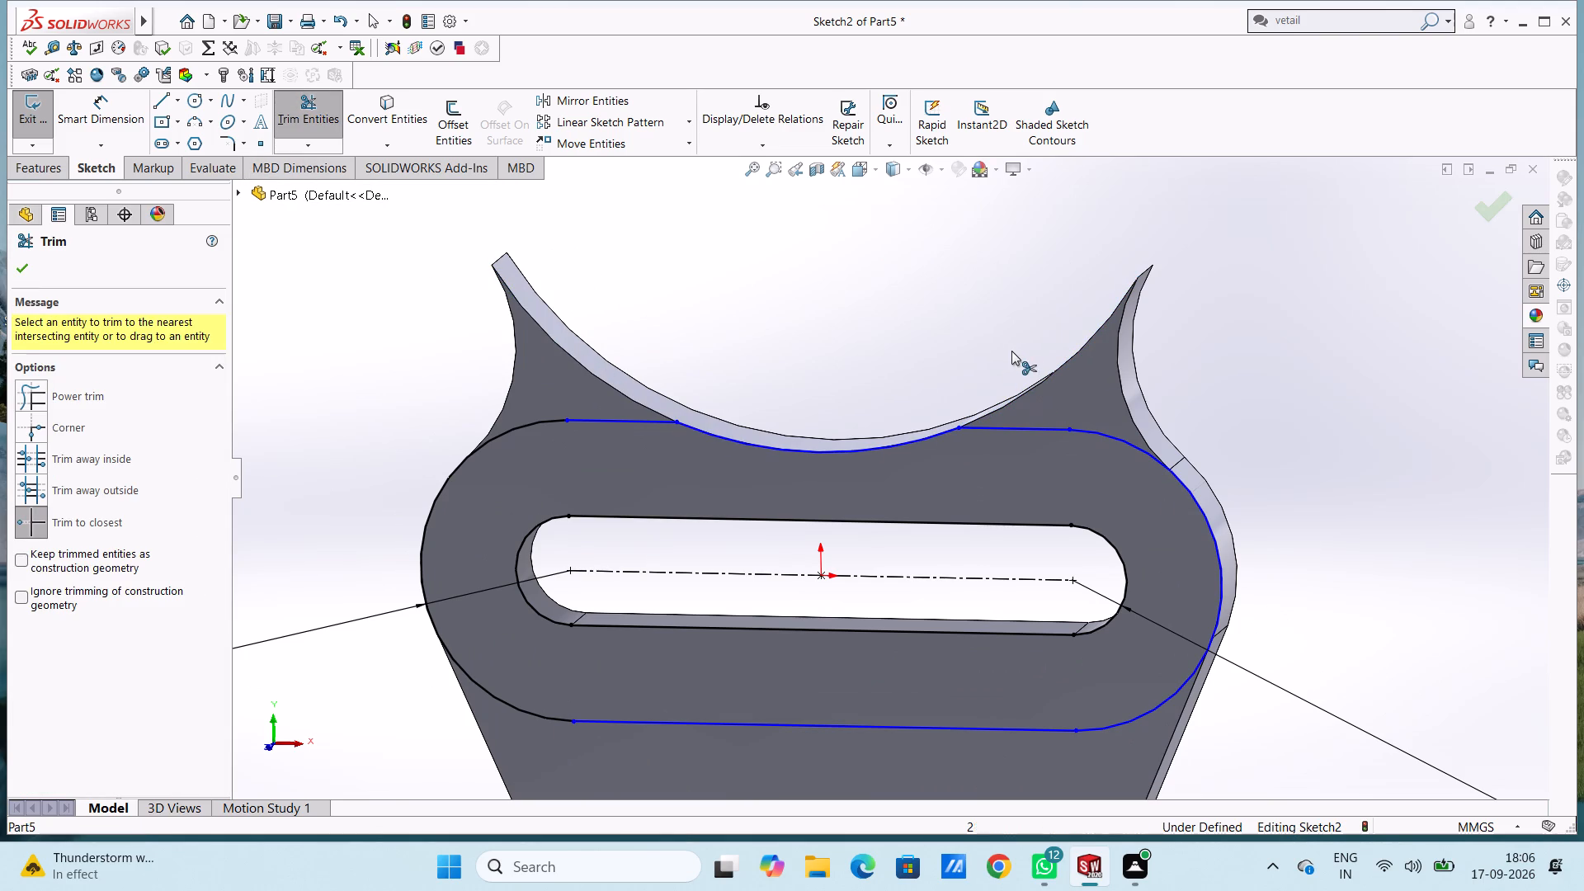
key(Escape)
key(Escape)
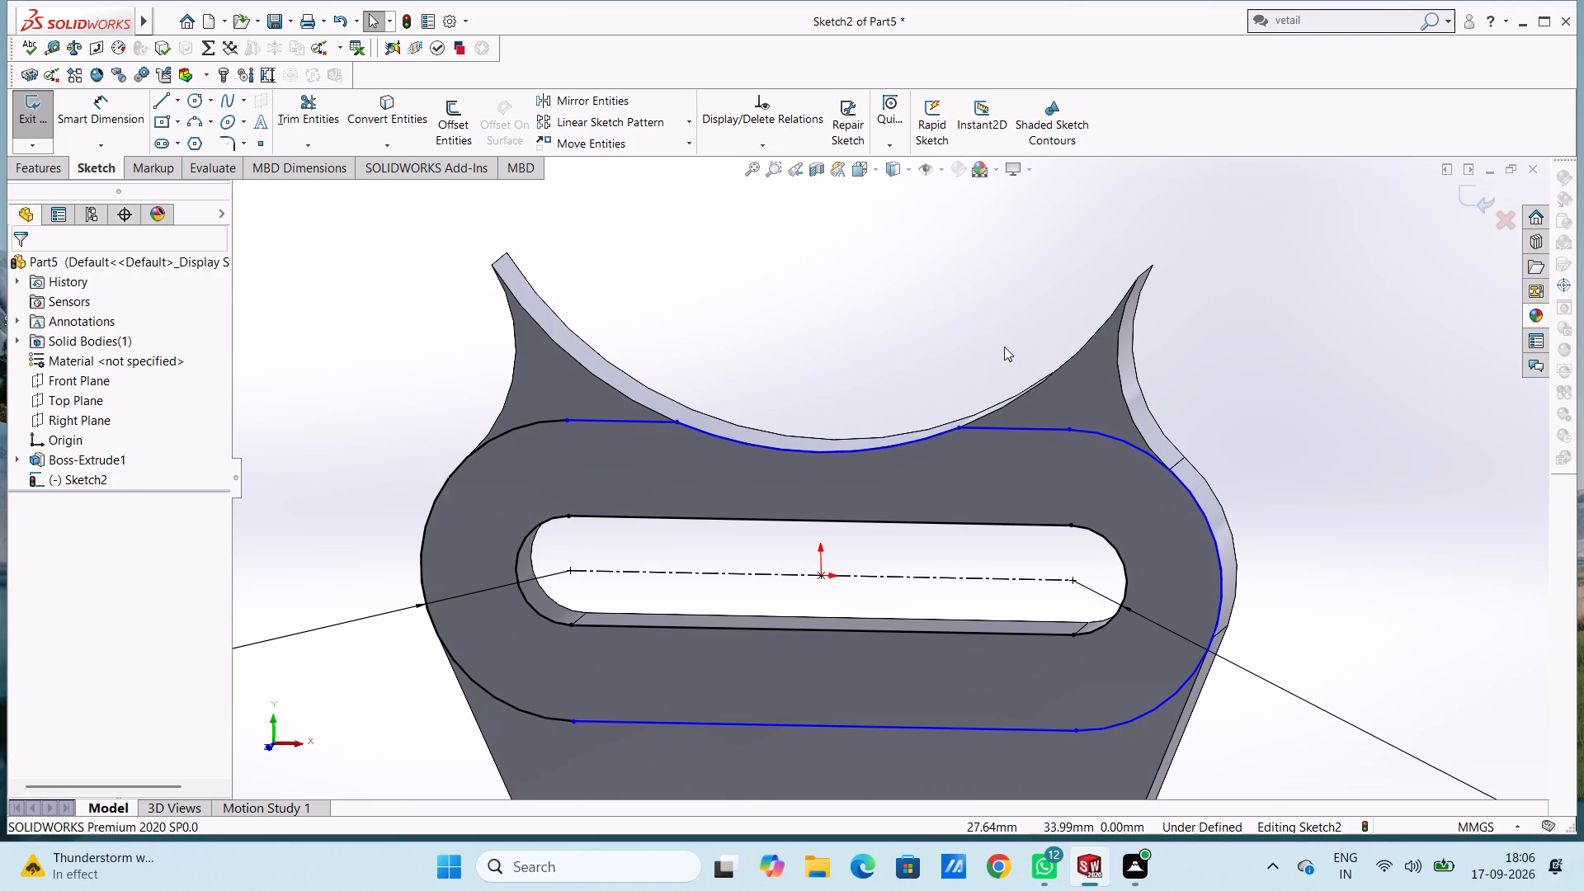
Extrude the front-face slot profile as a boss with a blind depth of 2 mm, merged with the plate.
scroll(1004, 346, up, 3)
middle_drag(1269, 592, 1215, 607)
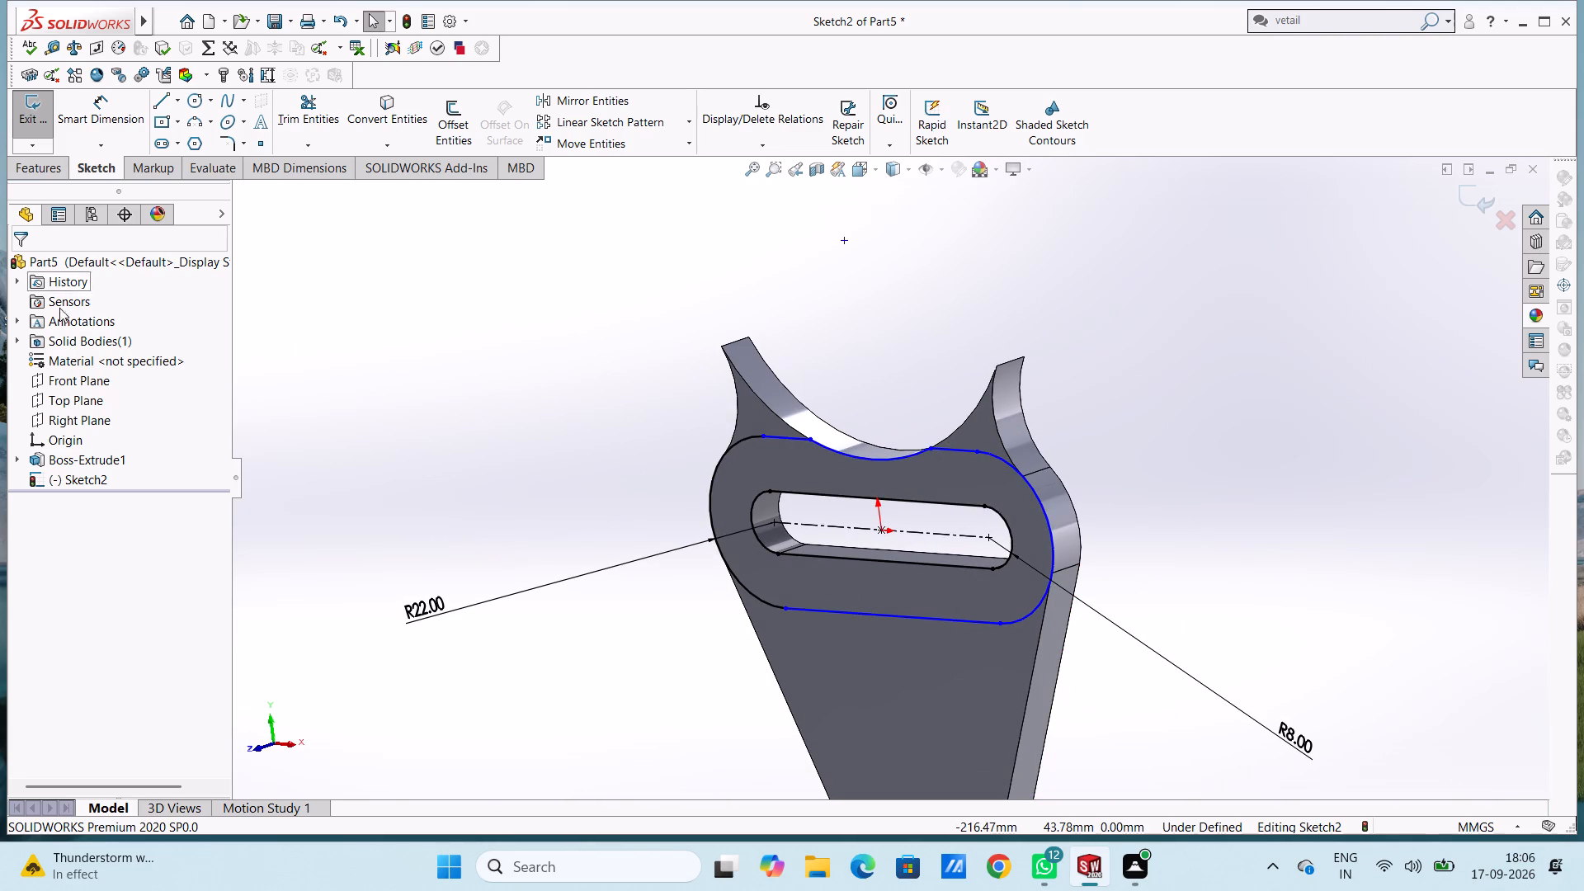
click(56, 178)
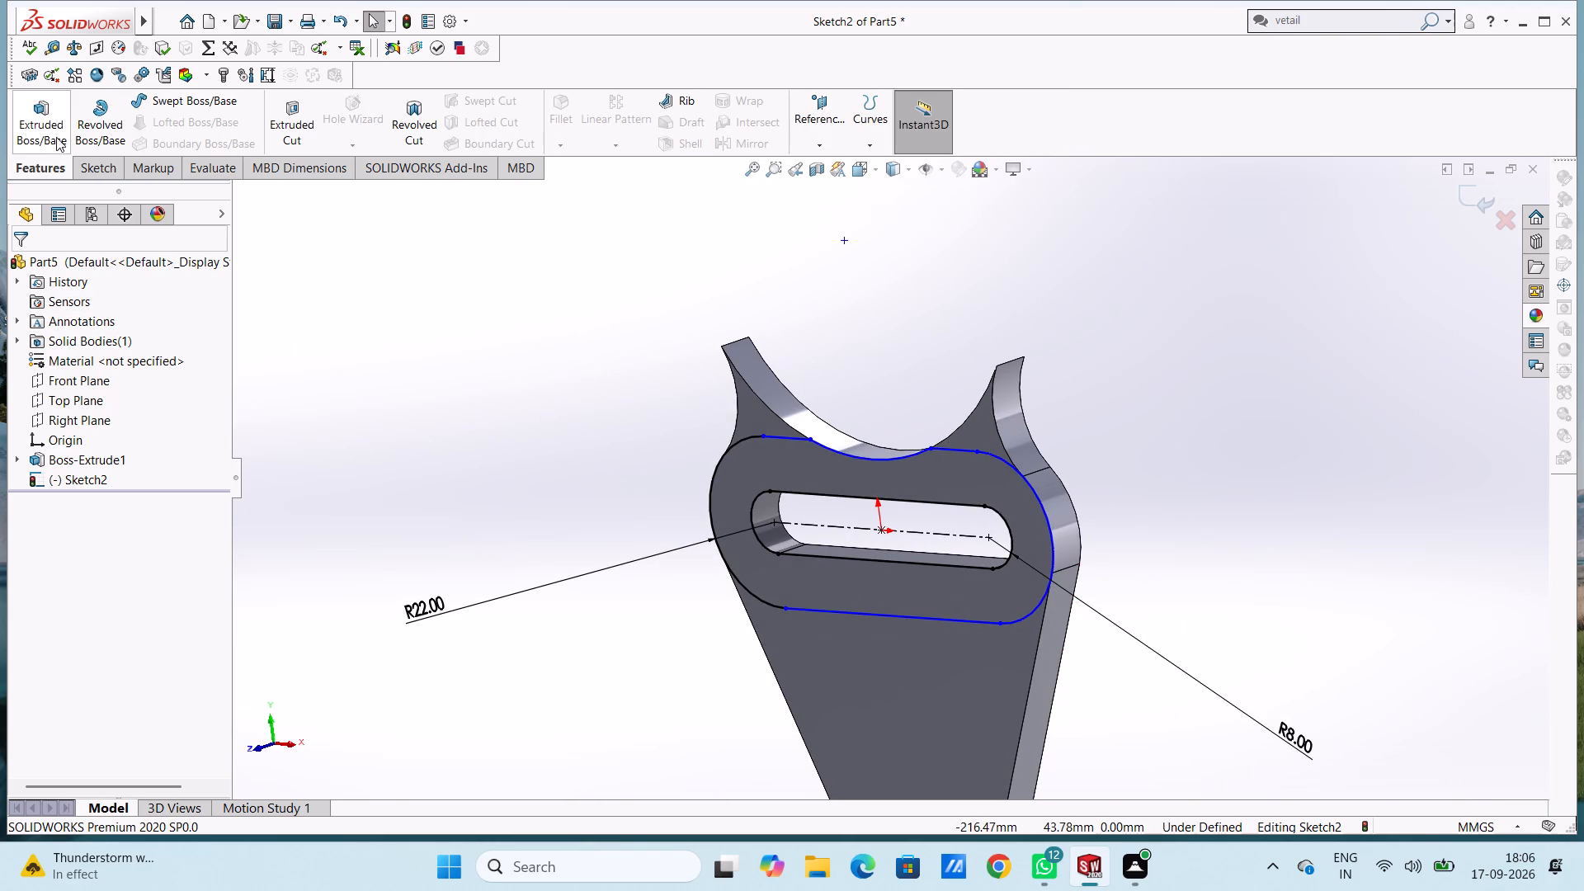
click(48, 129)
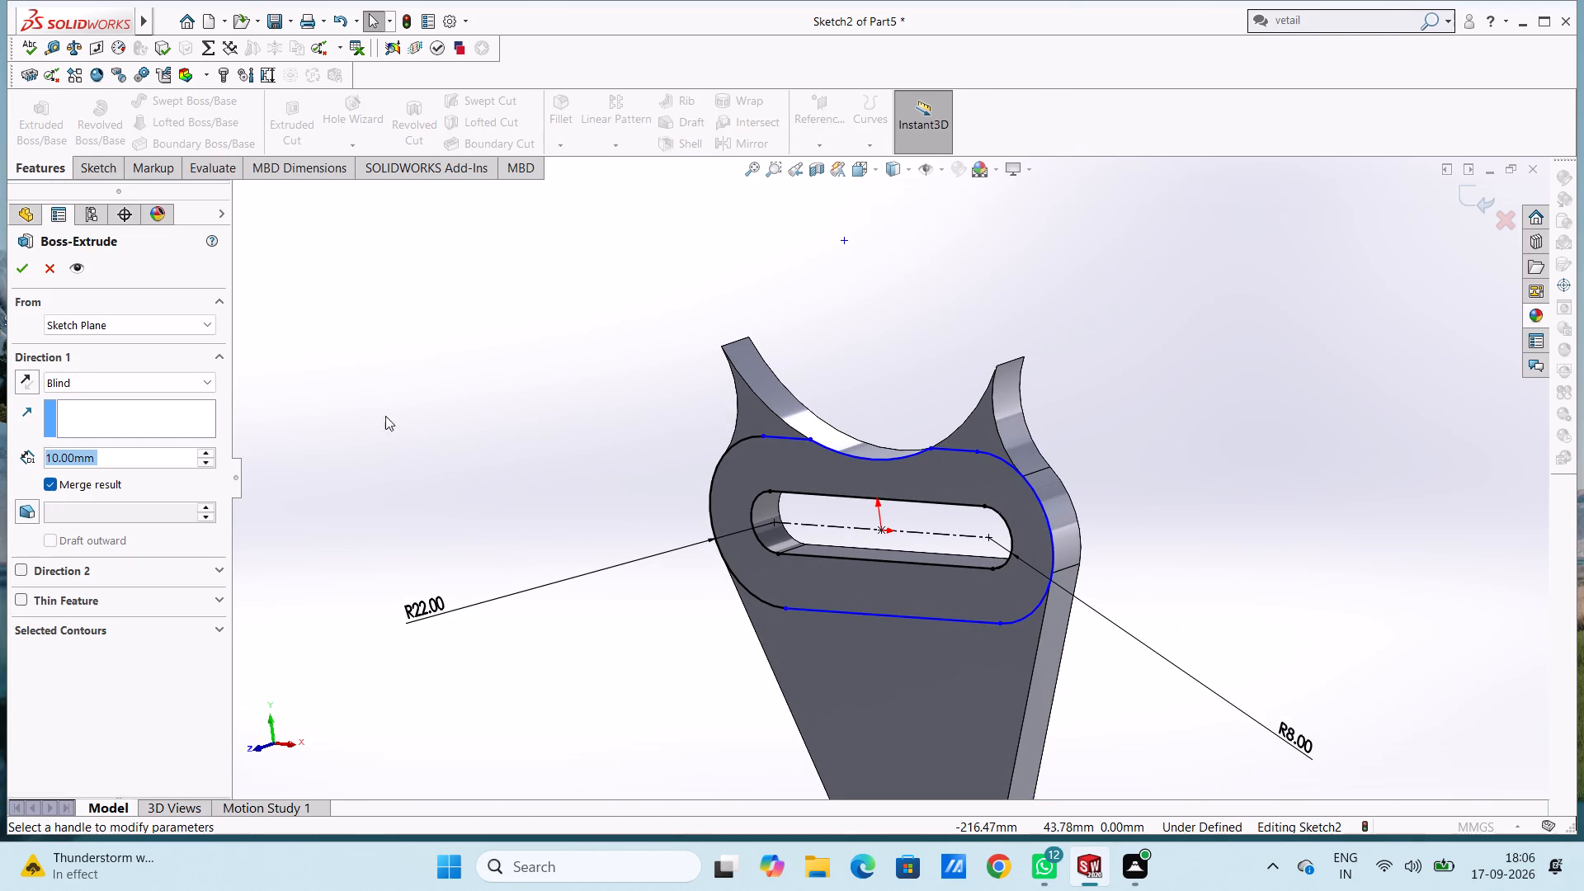
key(2)
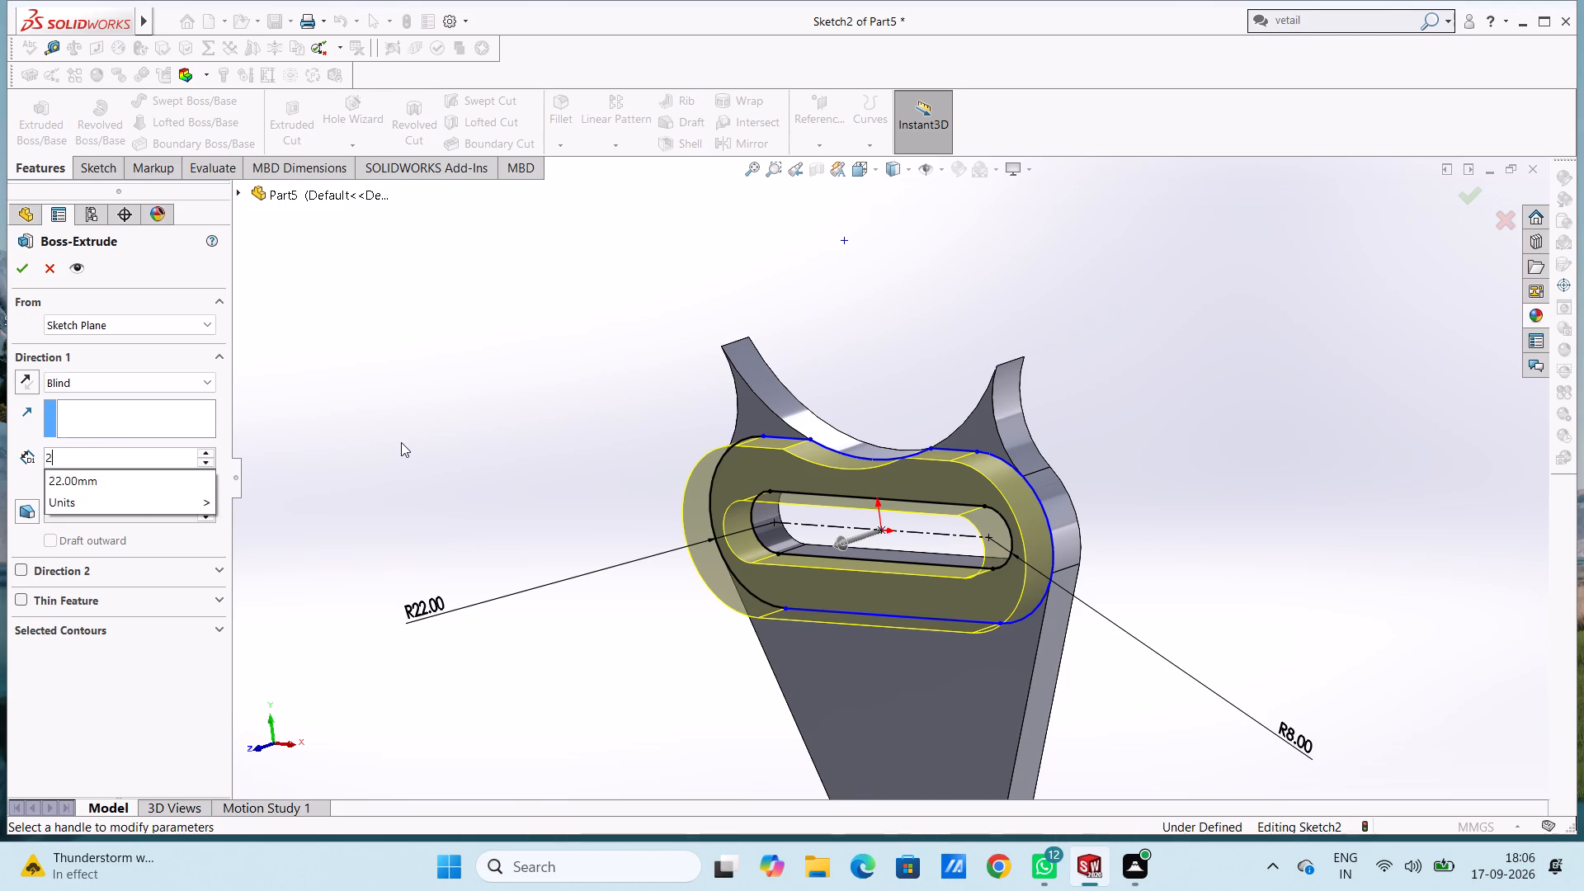
key(Return)
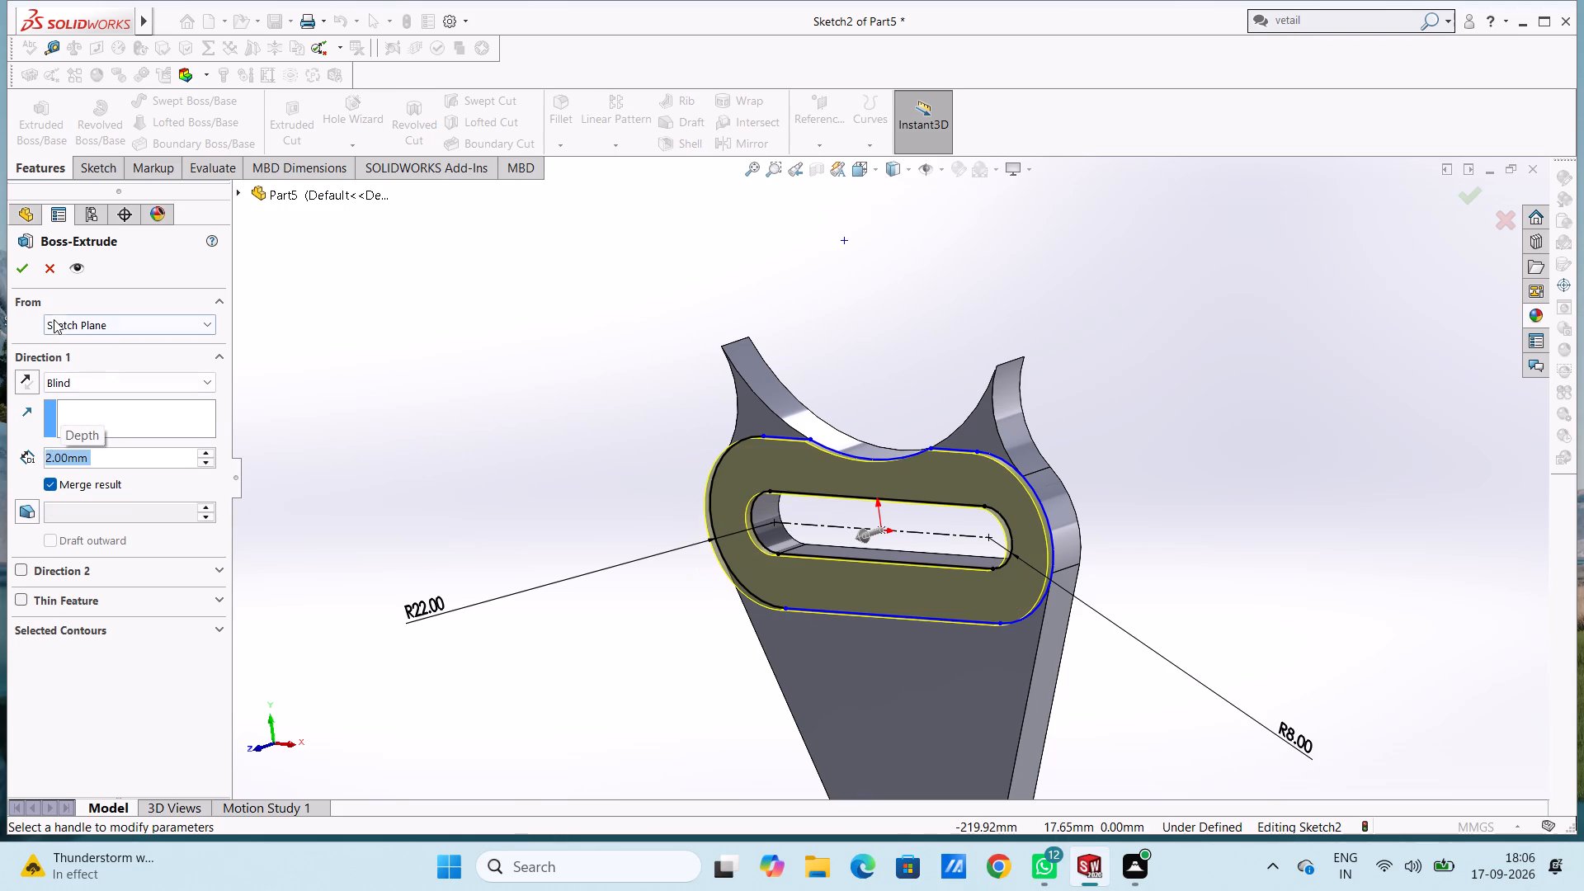
click(23, 268)
click(491, 357)
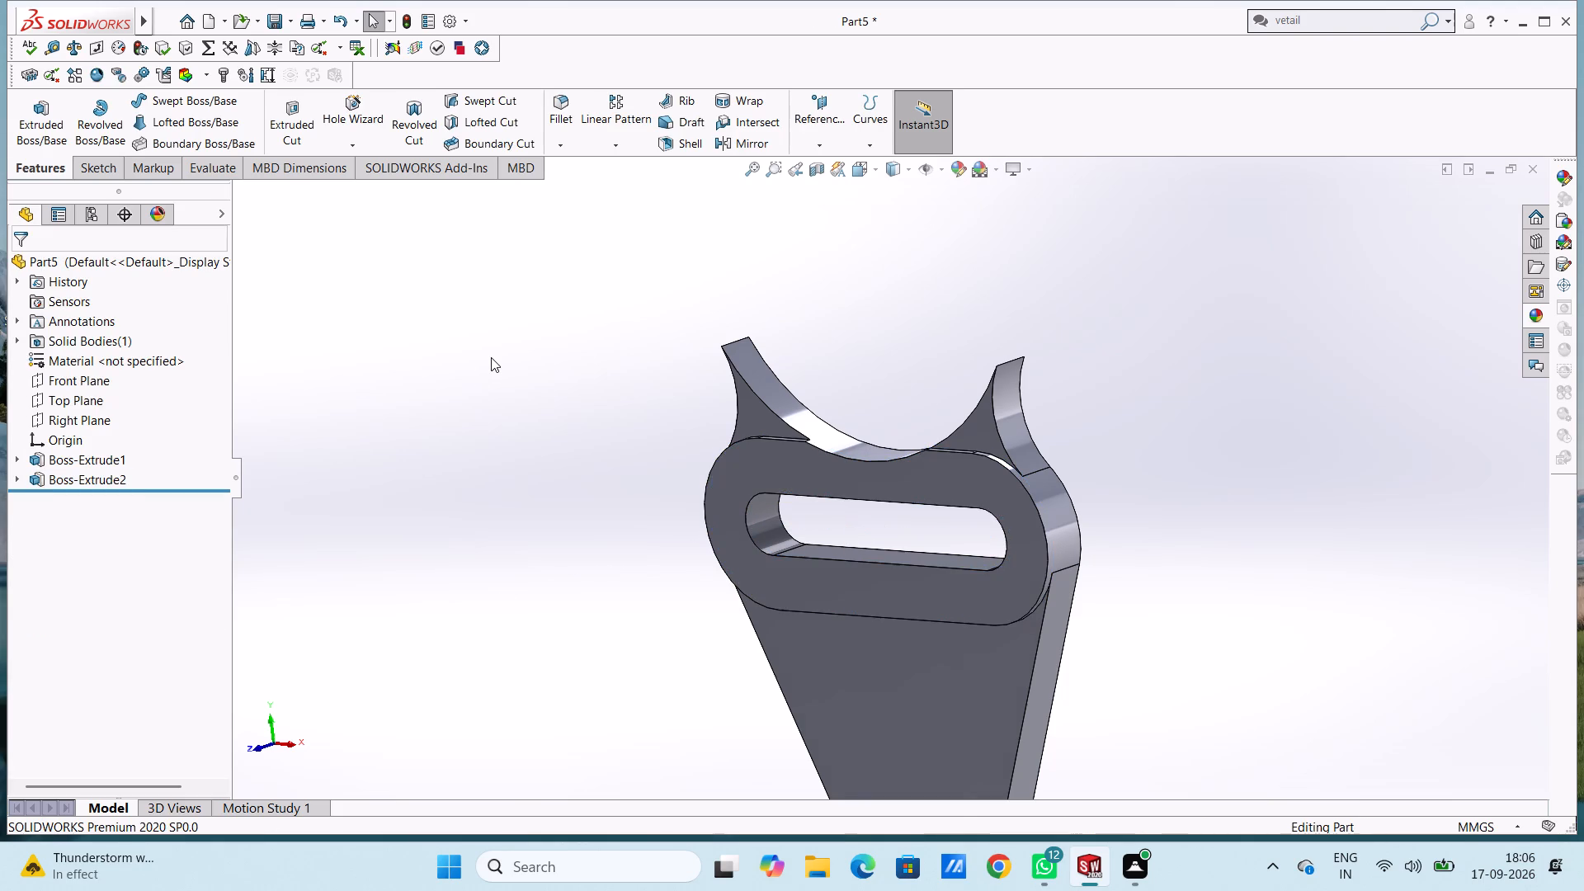
Start a new sketch on the plate's flat back face.
middle_drag(493, 361, 559, 318)
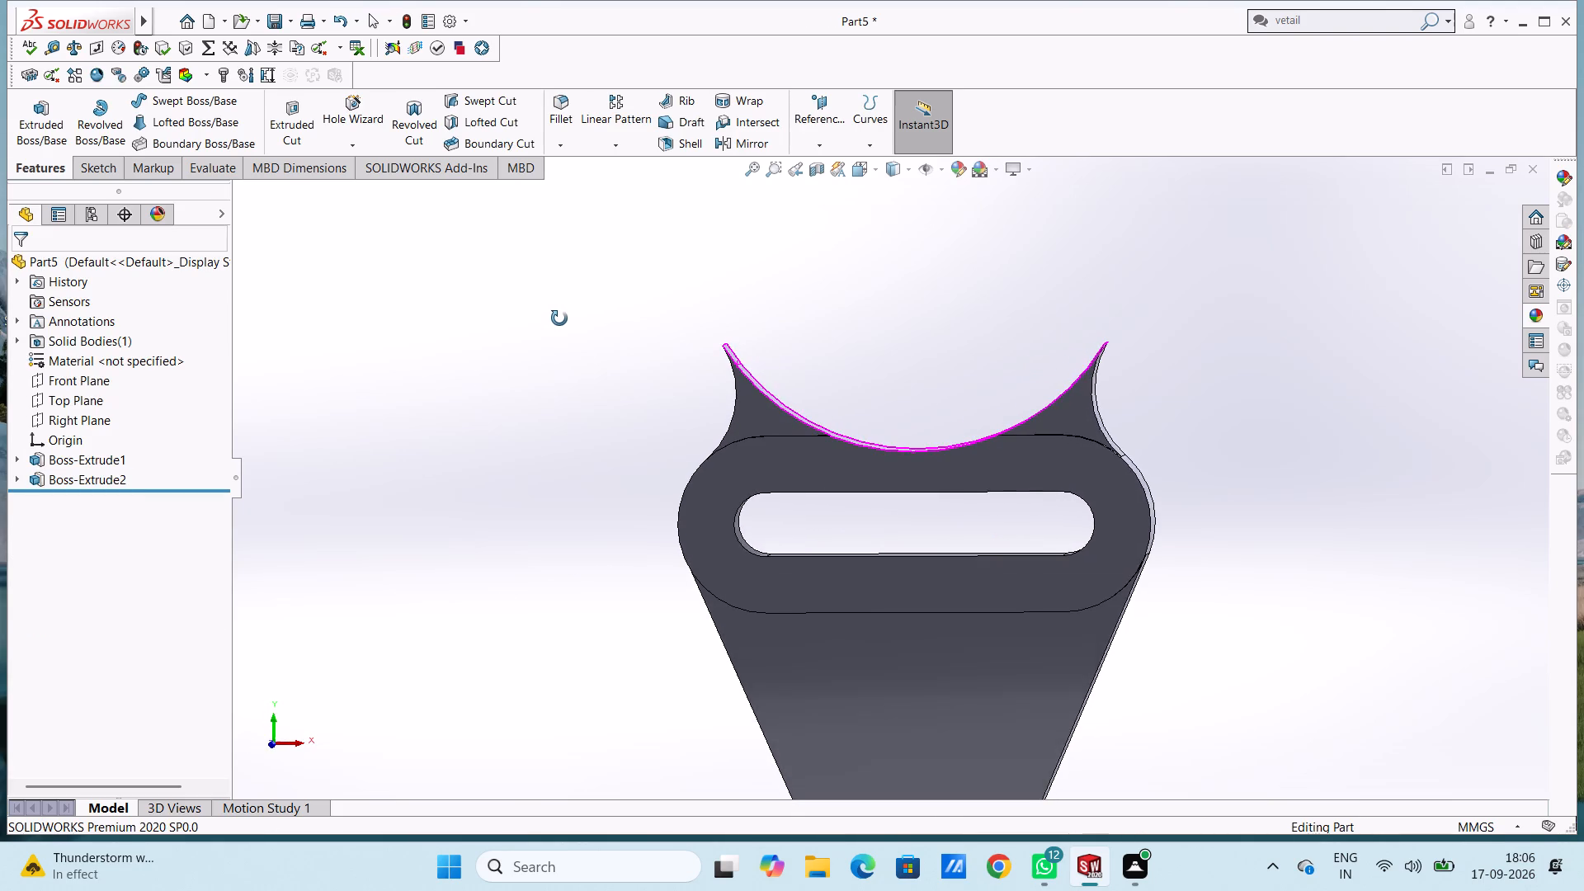
middle_drag(559, 318, 490, 340)
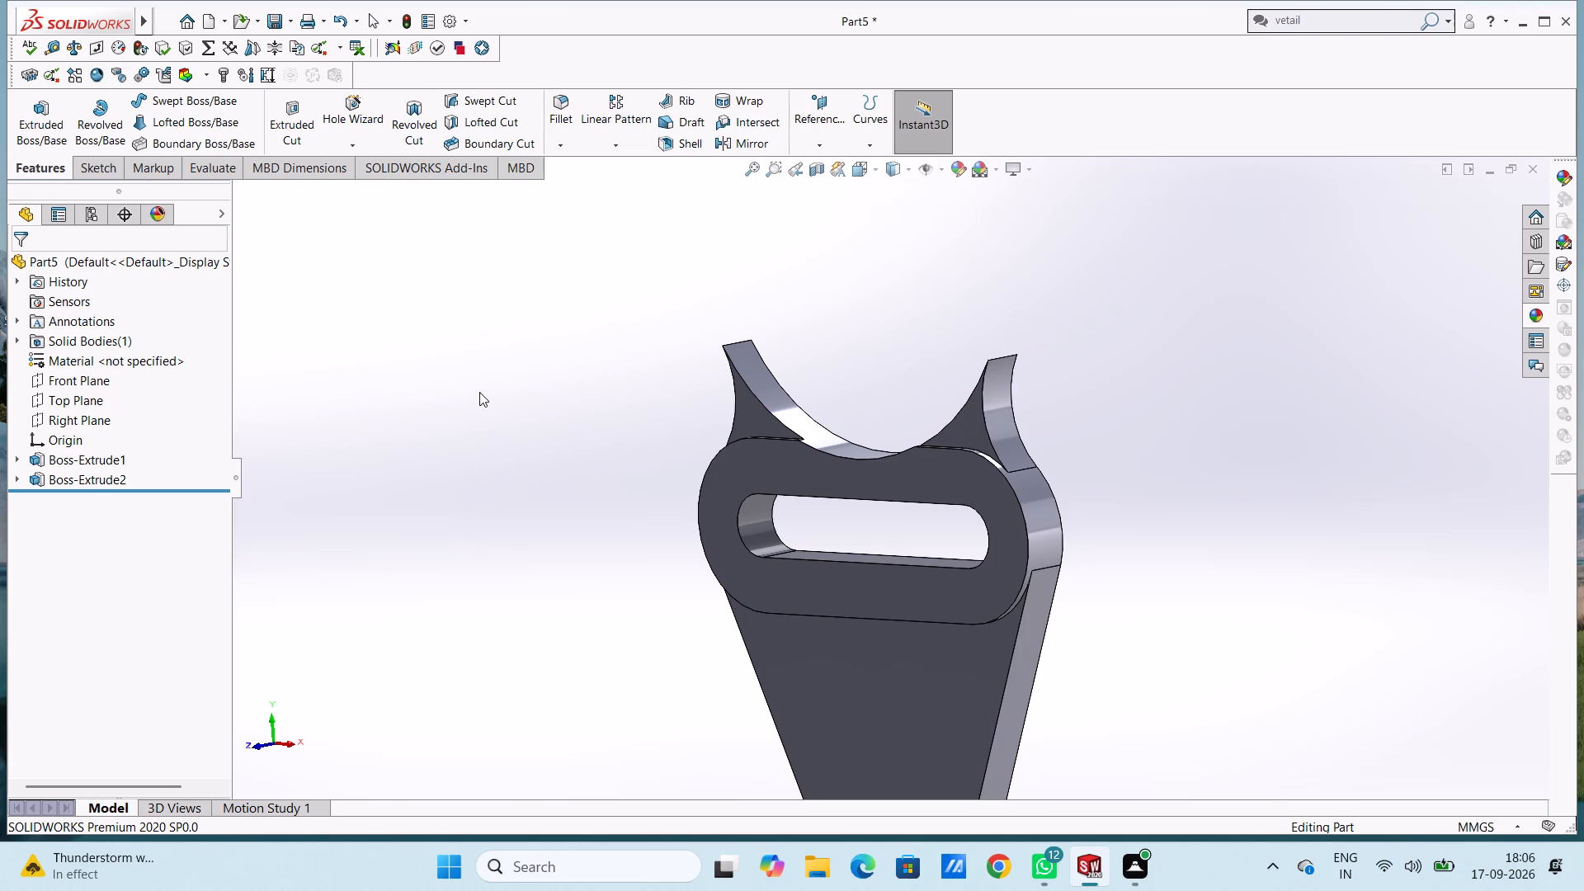
key(ctrl+2)
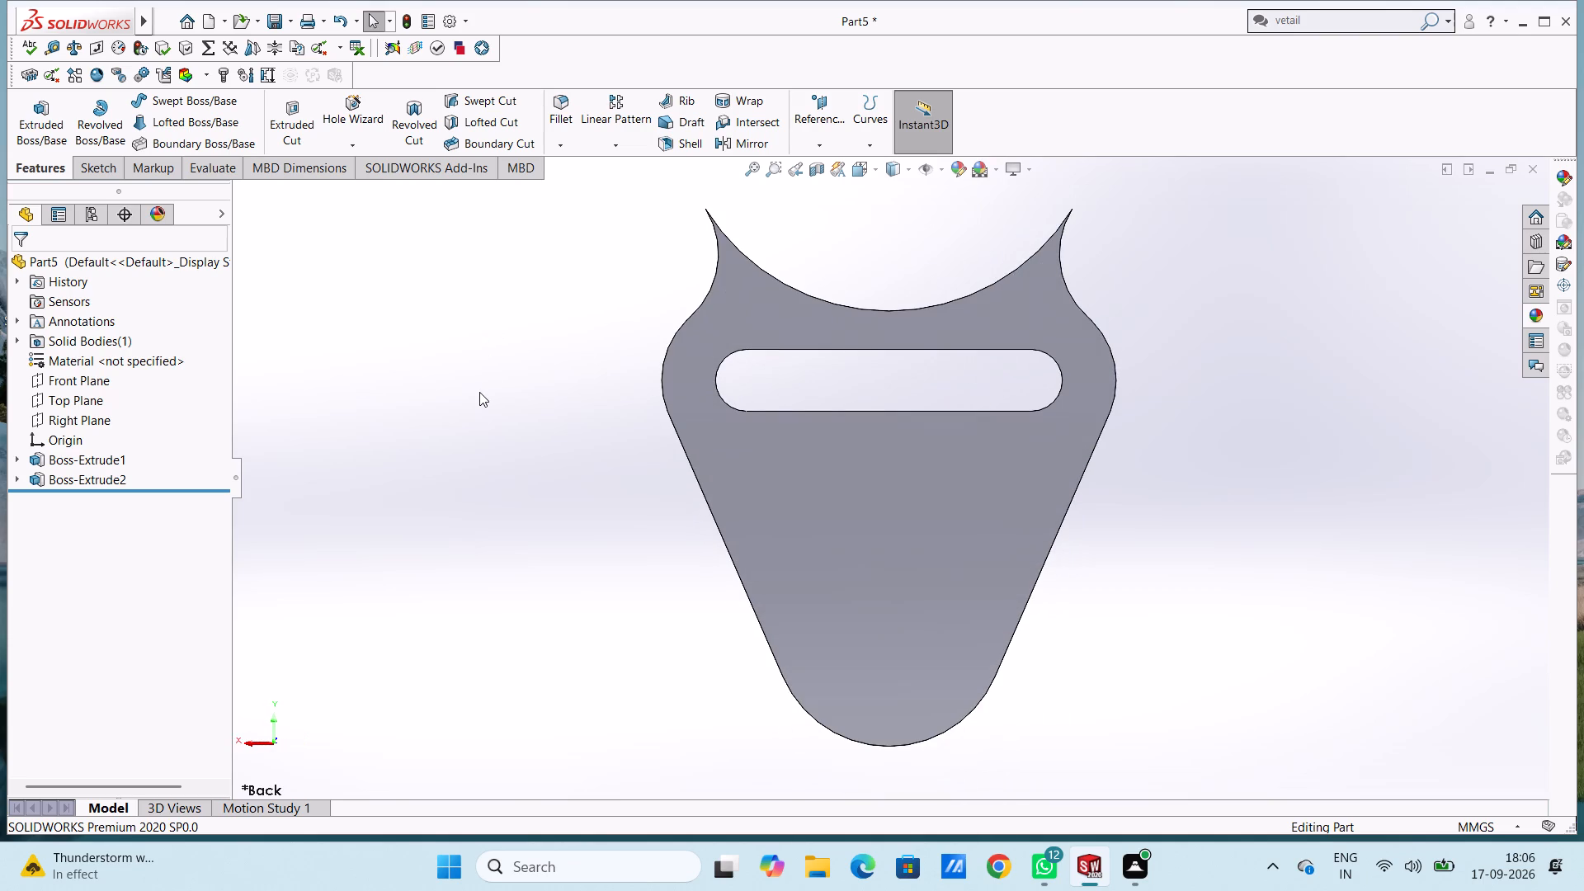
click(699, 348)
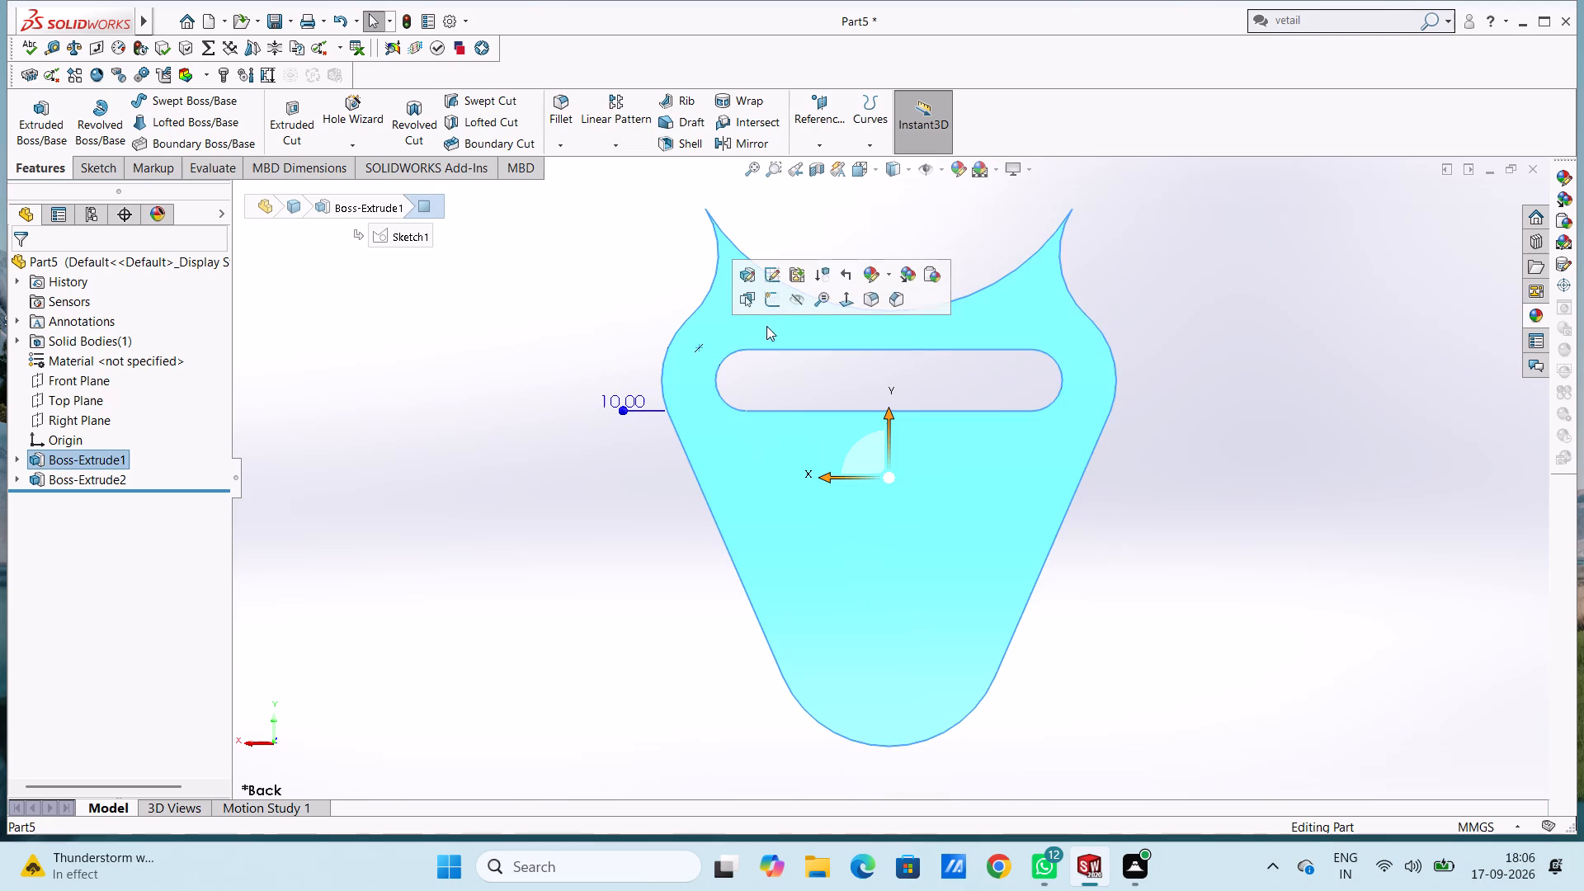
click(774, 306)
click(492, 358)
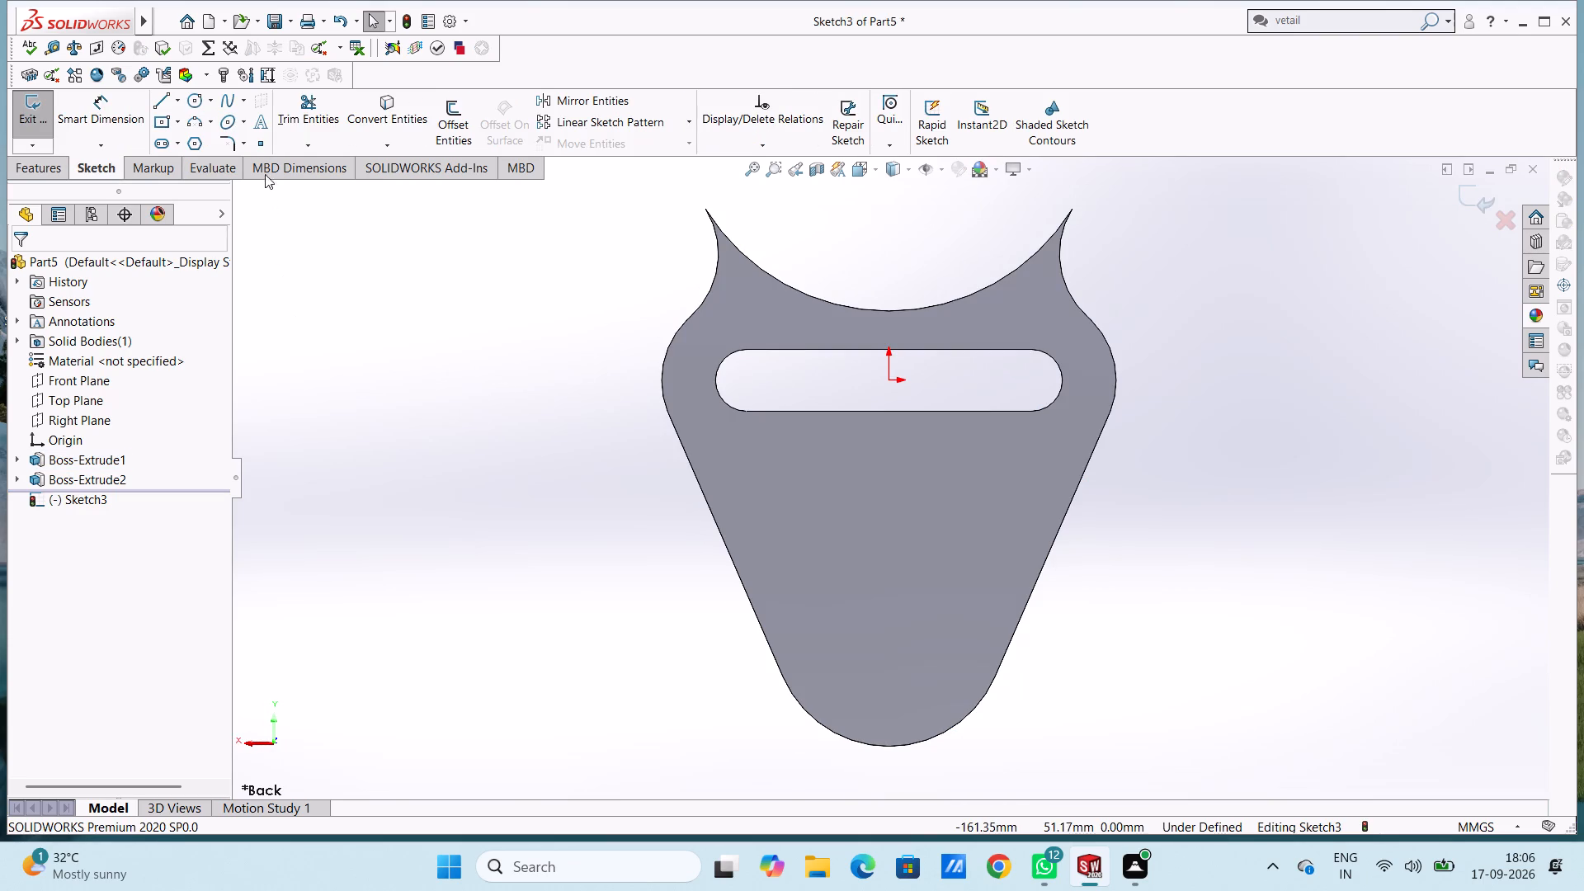
Draw a three-point arc along the plate's concave upper edge, from one pointed tip to the other.
click(193, 126)
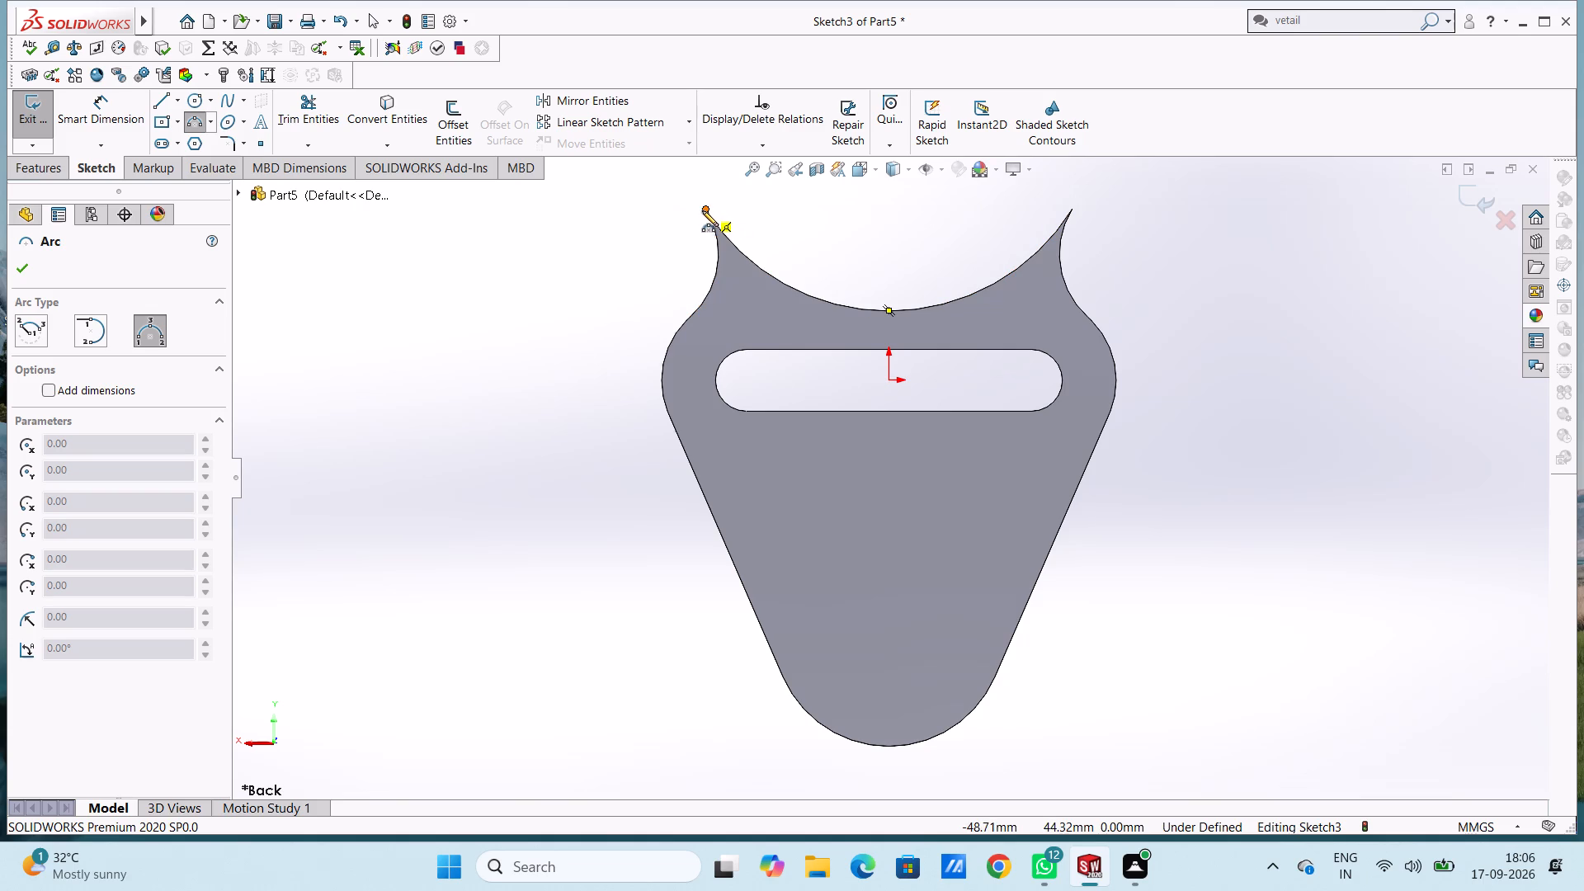
click(703, 210)
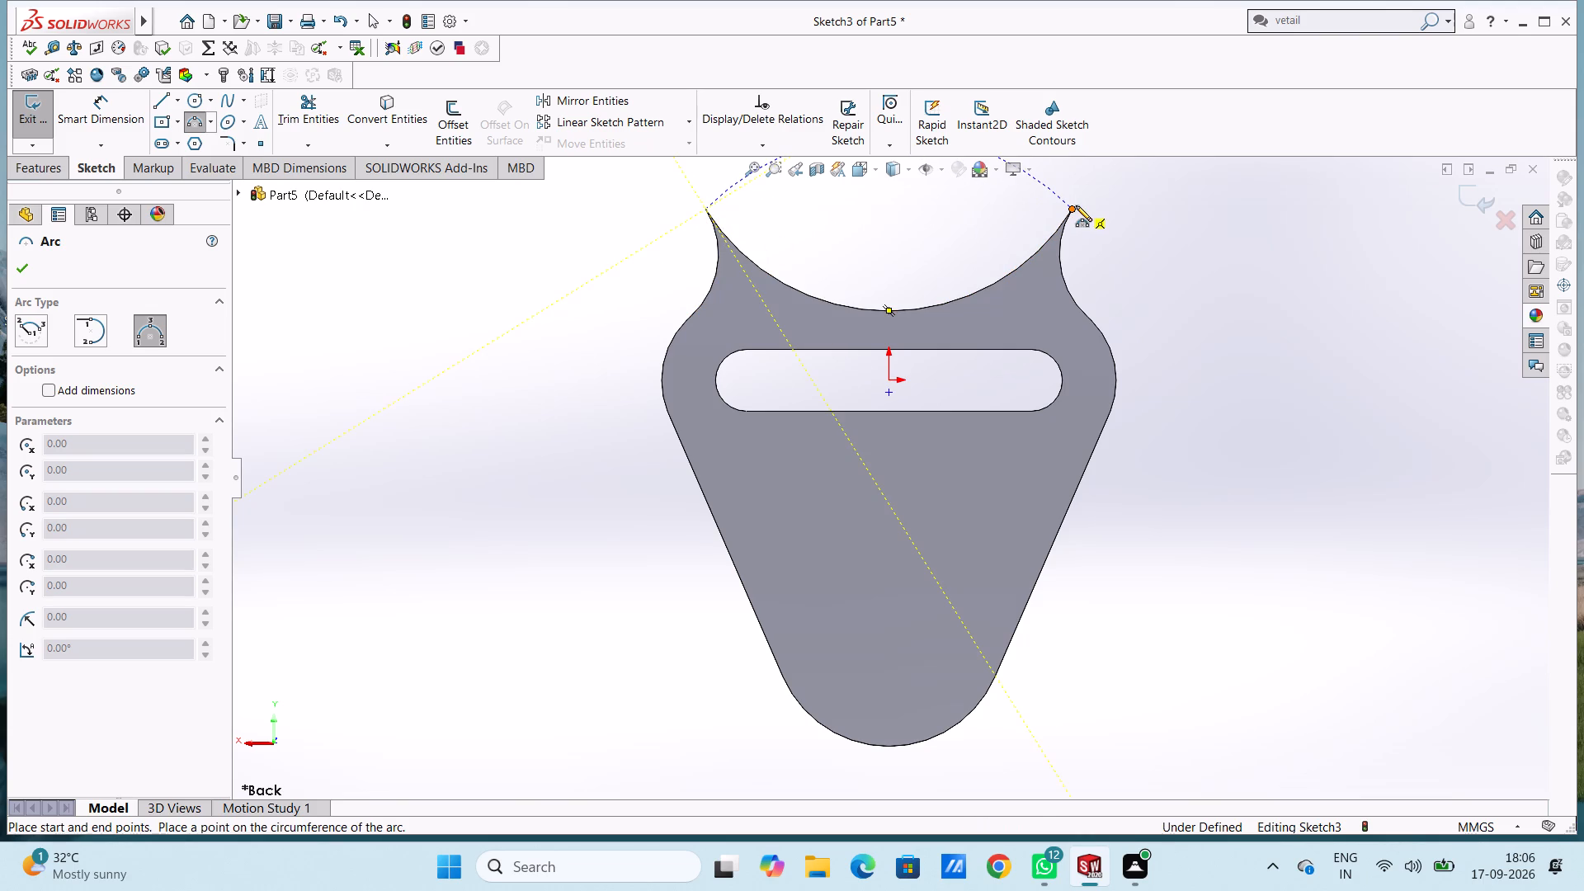
click(1069, 211)
click(1007, 276)
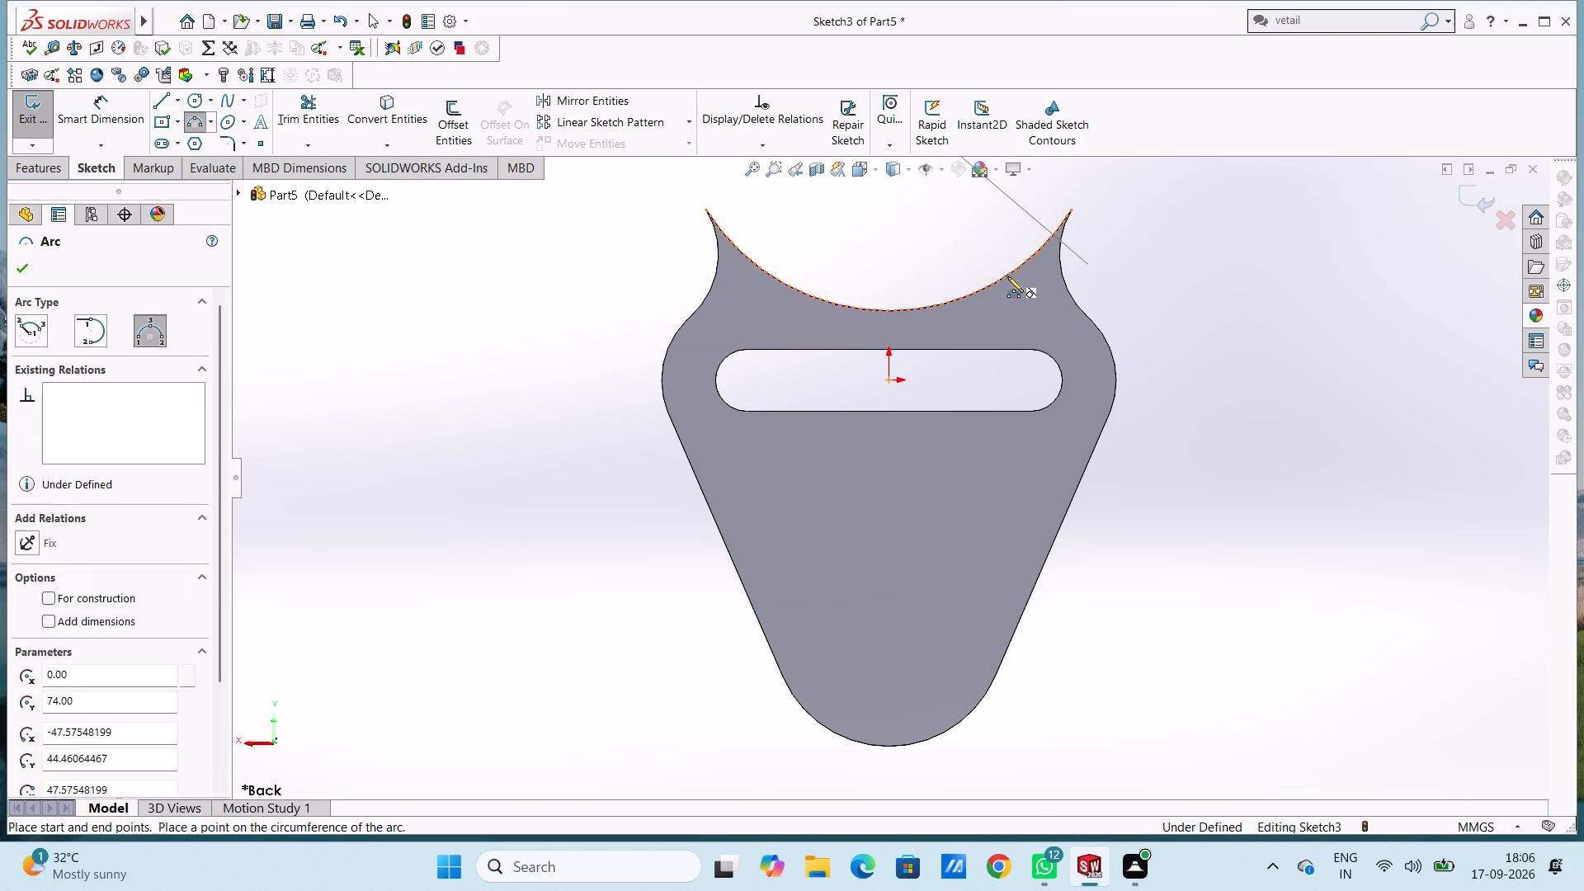
key(Escape)
key(Escape)
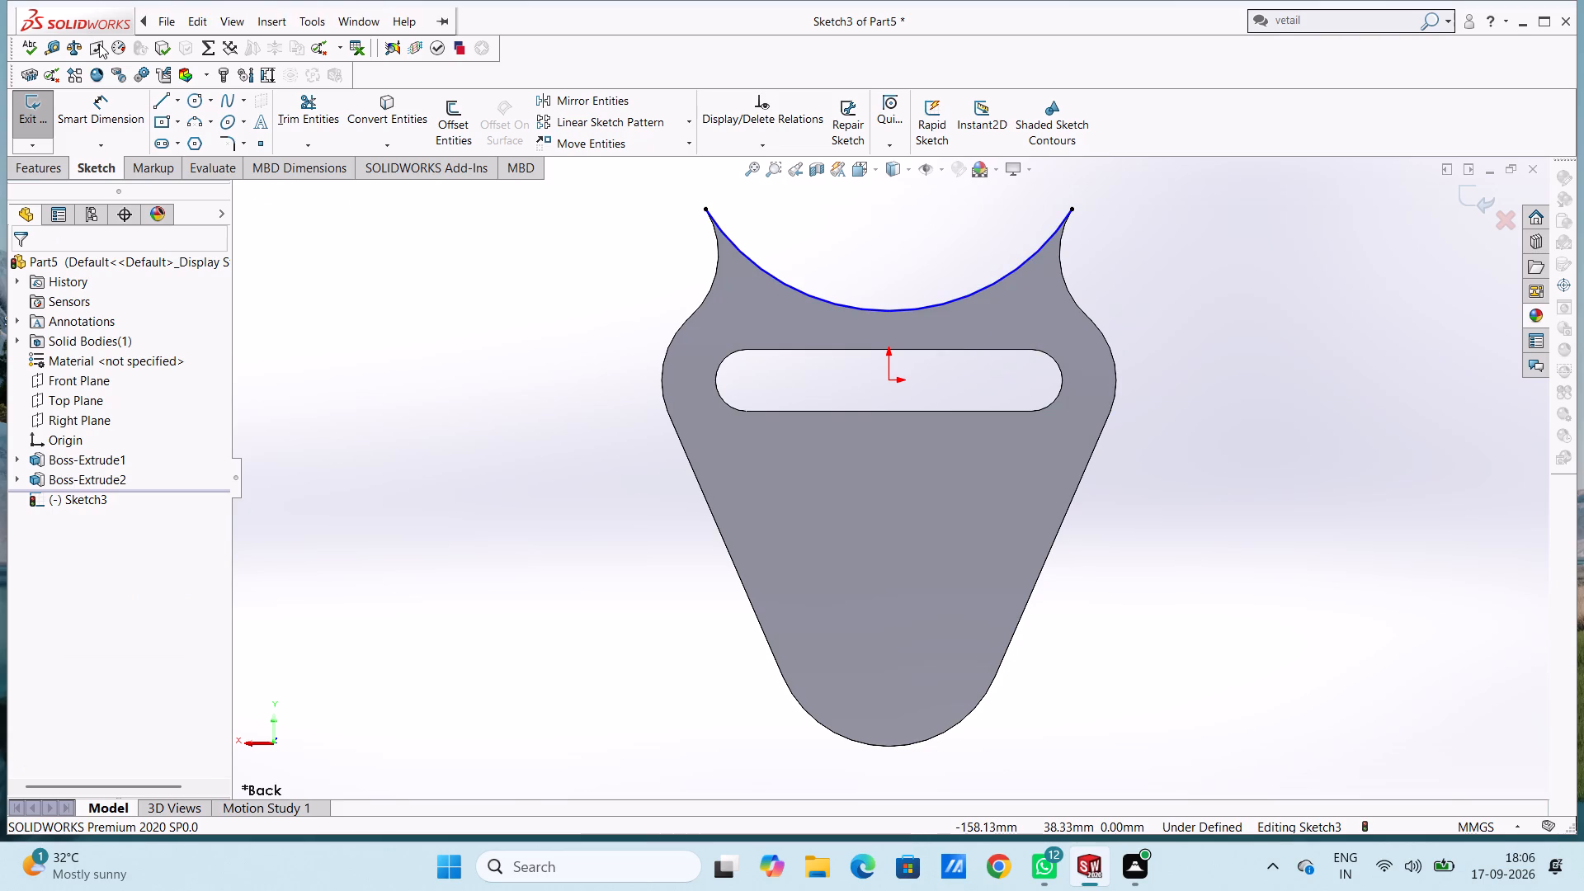
Sketch a straight slot over the opening between its two end centres, 74 mm apart, with a width of 16 mm.
click(163, 143)
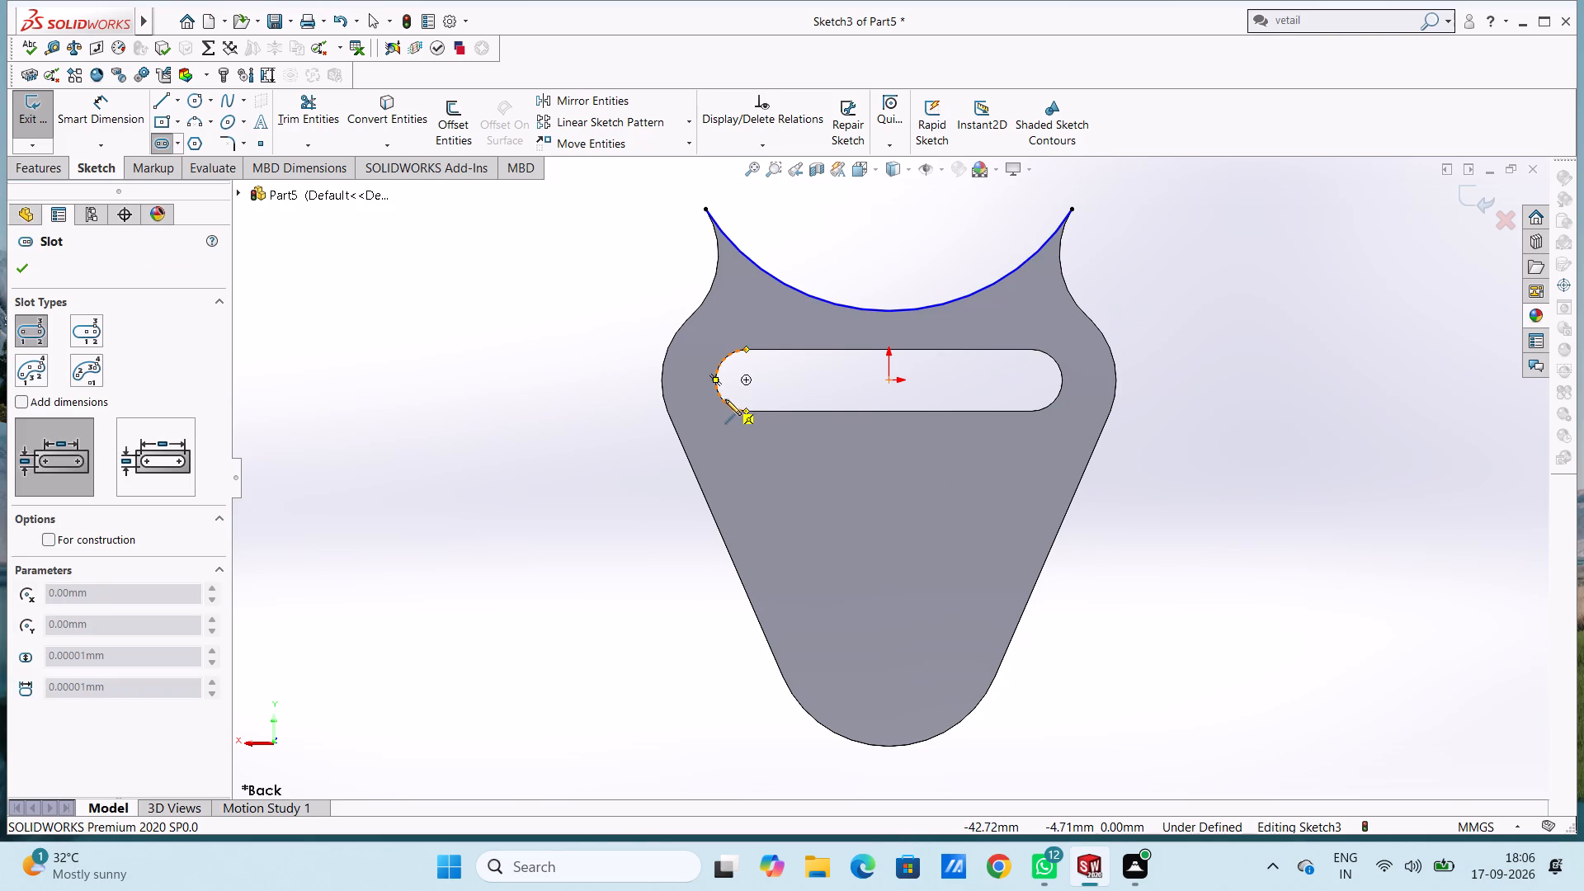
click(747, 375)
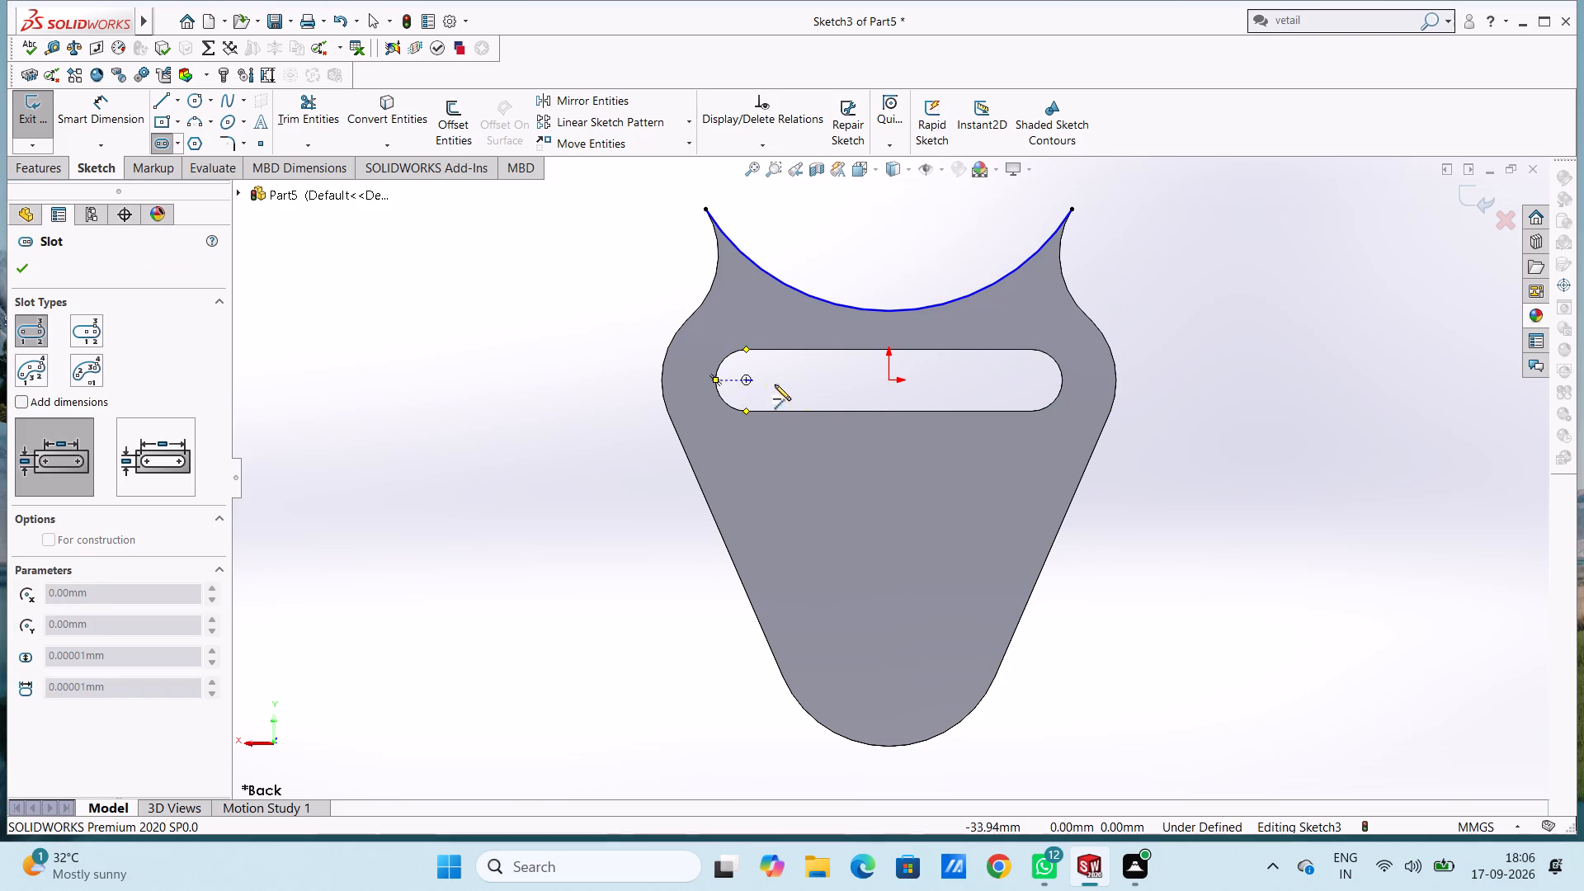
click(1032, 381)
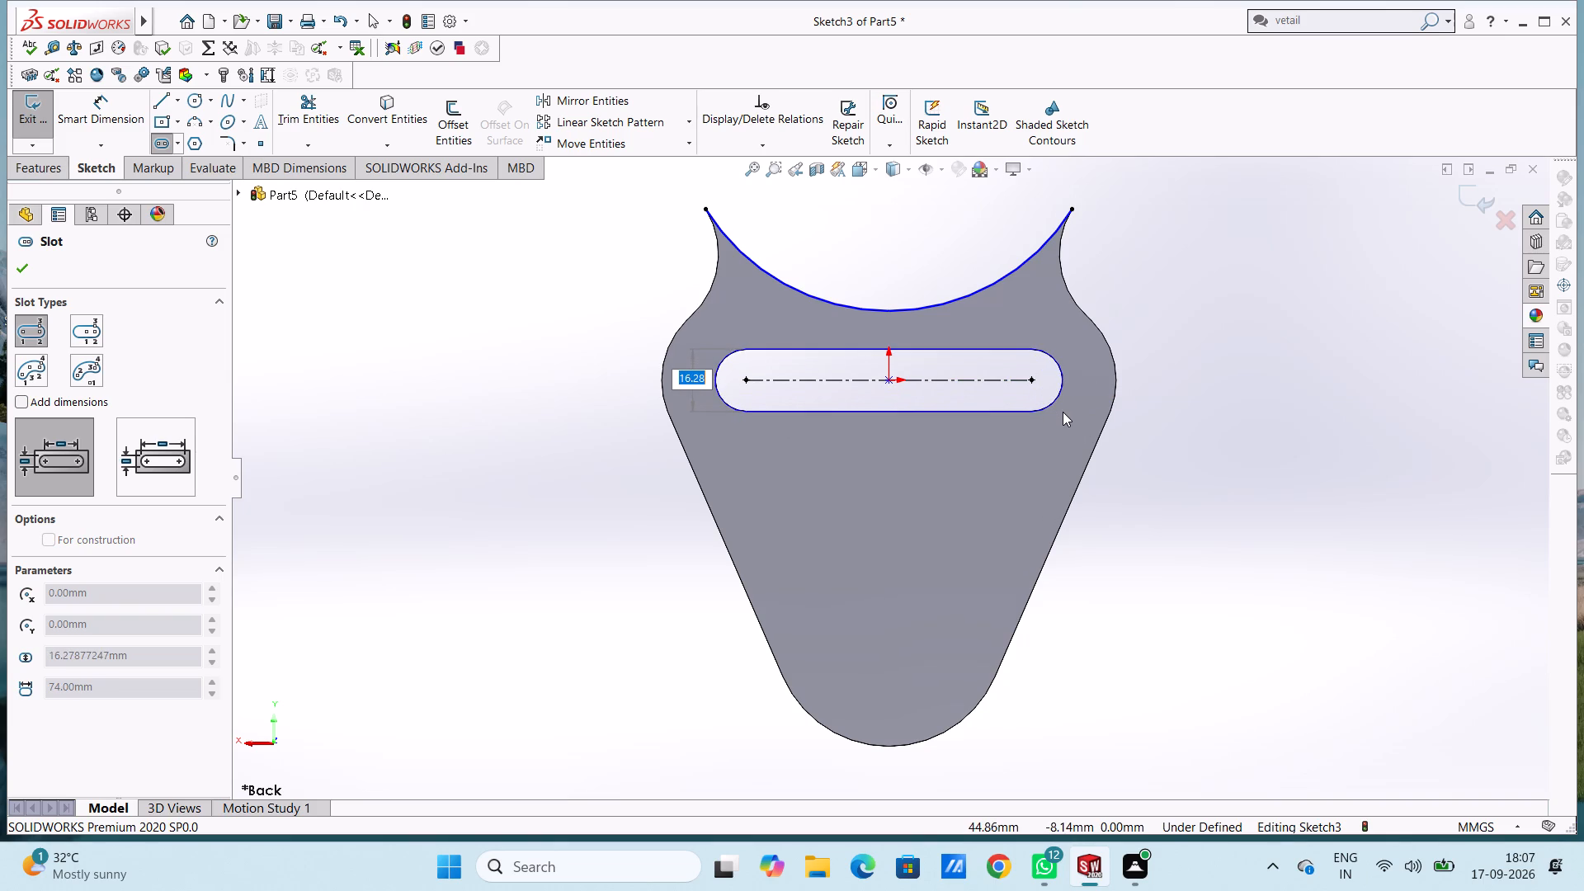
text(16)
key(Return)
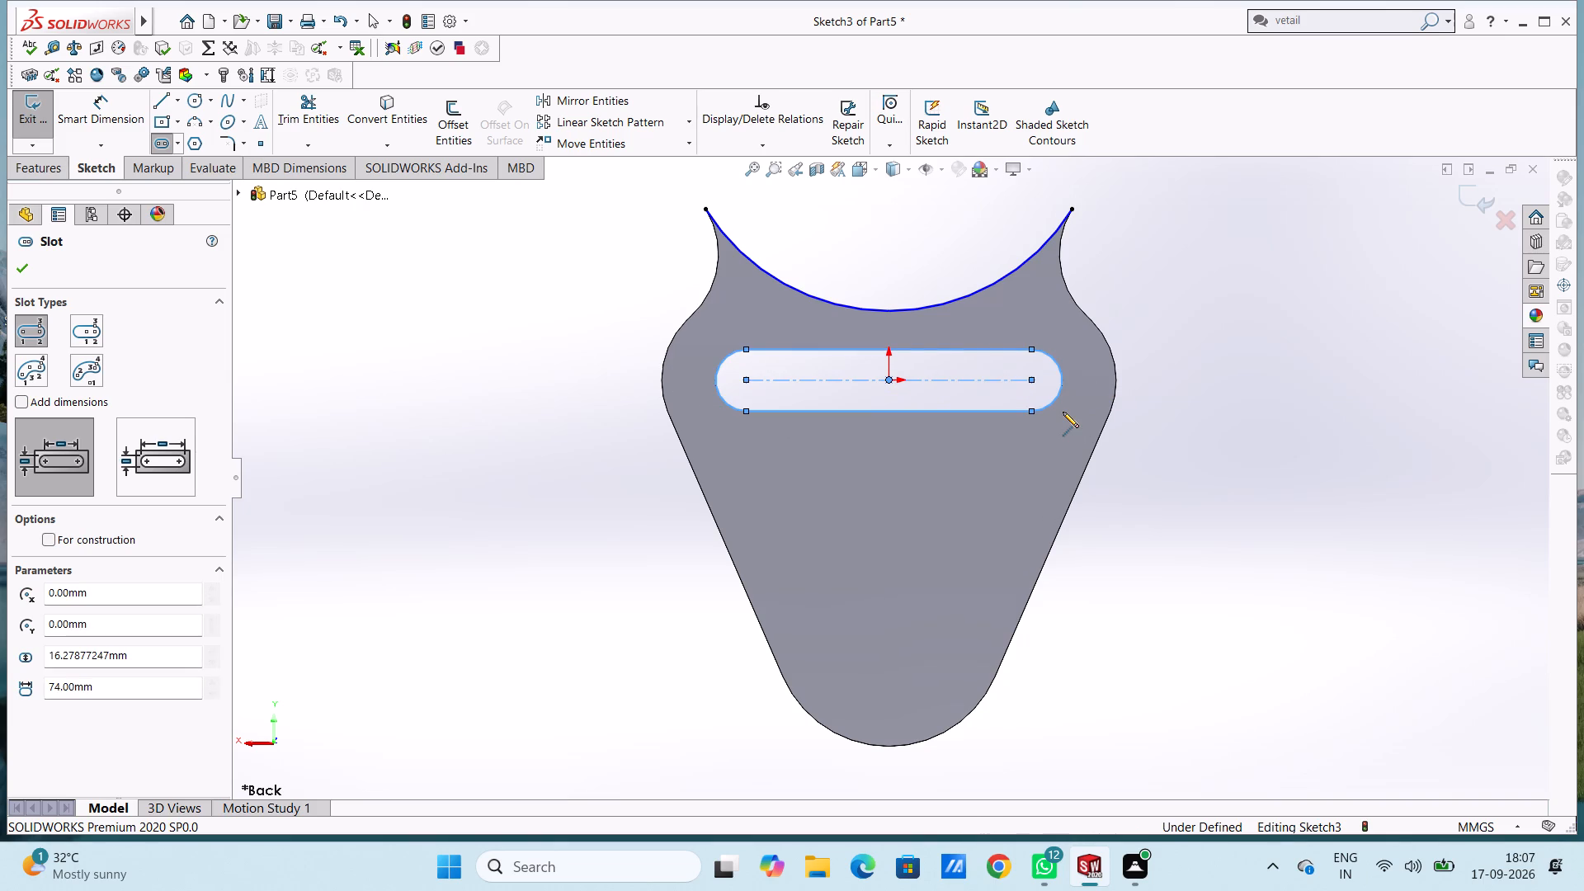
Sketch an outer straight slot on the same two end centres, with a width of 44 mm.
click(745, 379)
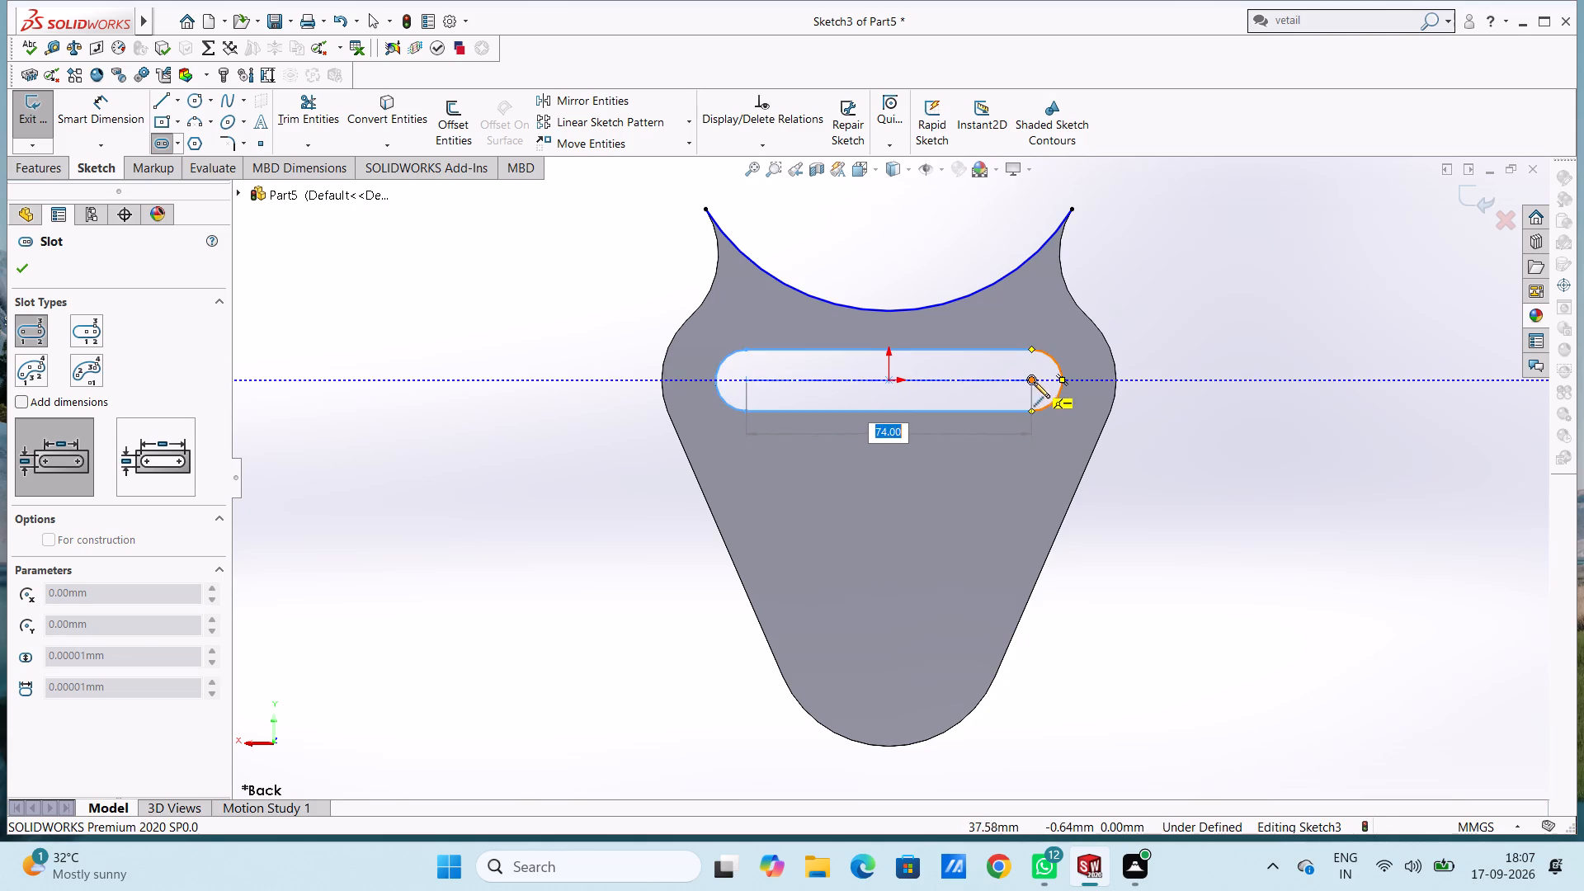
click(1033, 381)
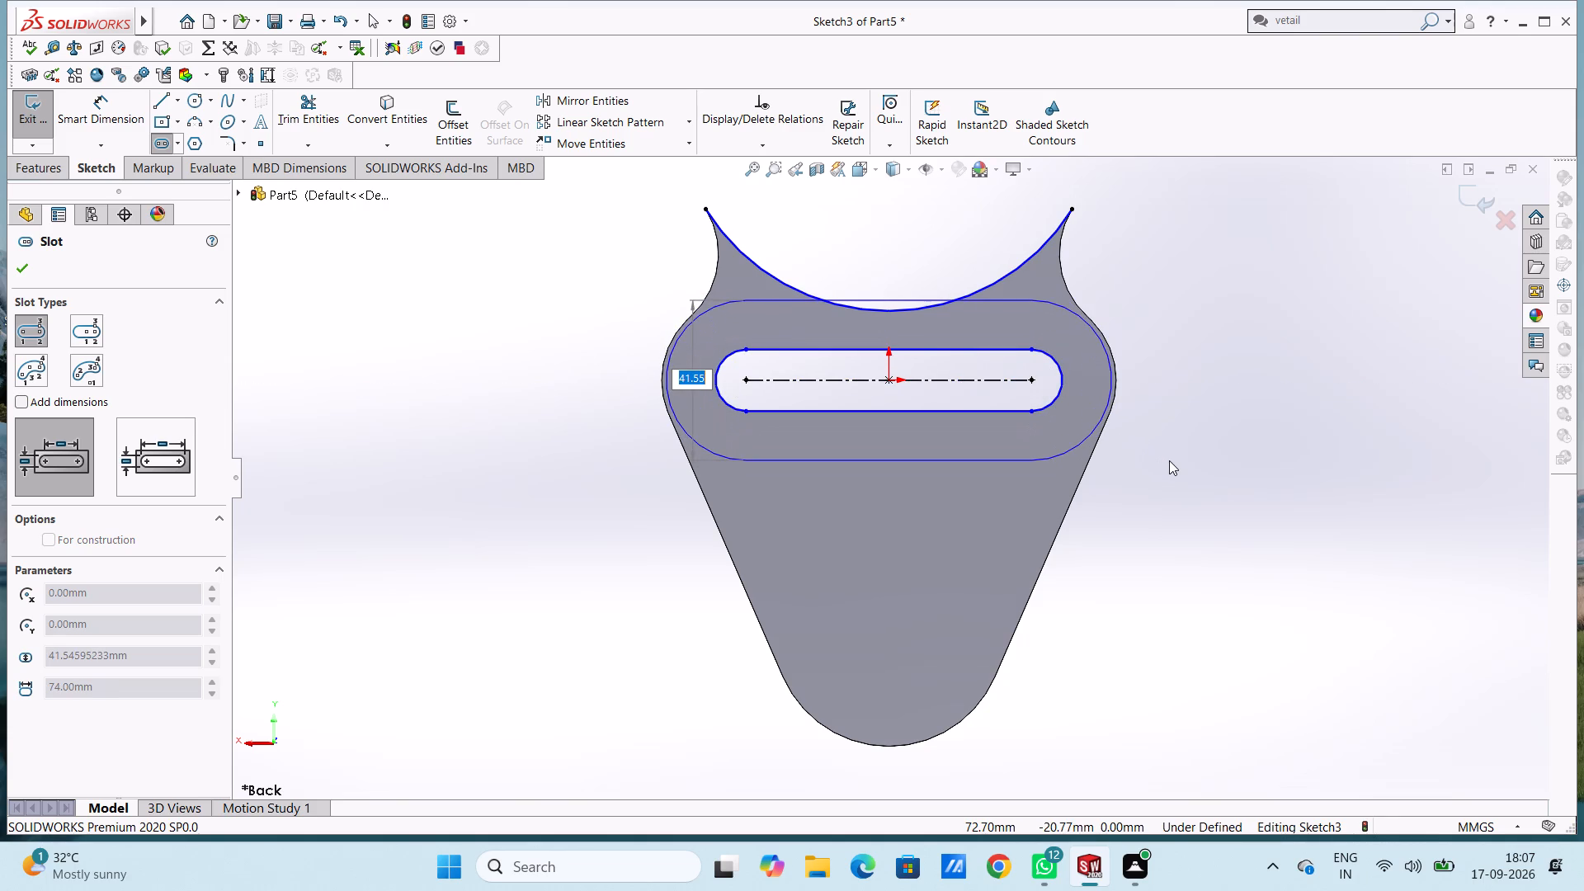
text(44)
key(Return)
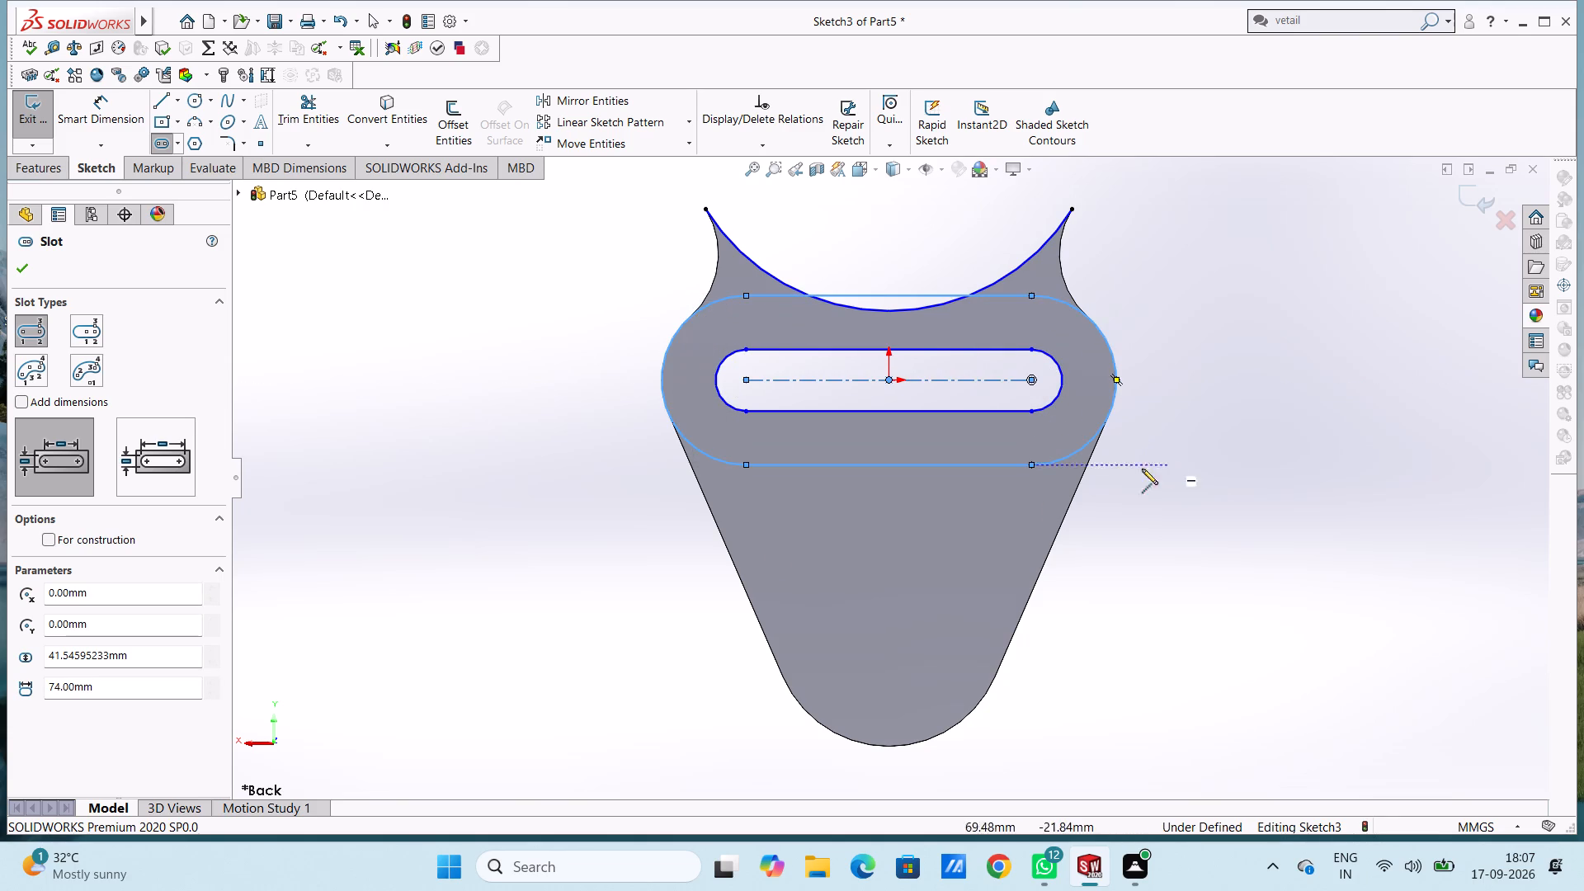
key(Escape)
key(Escape)
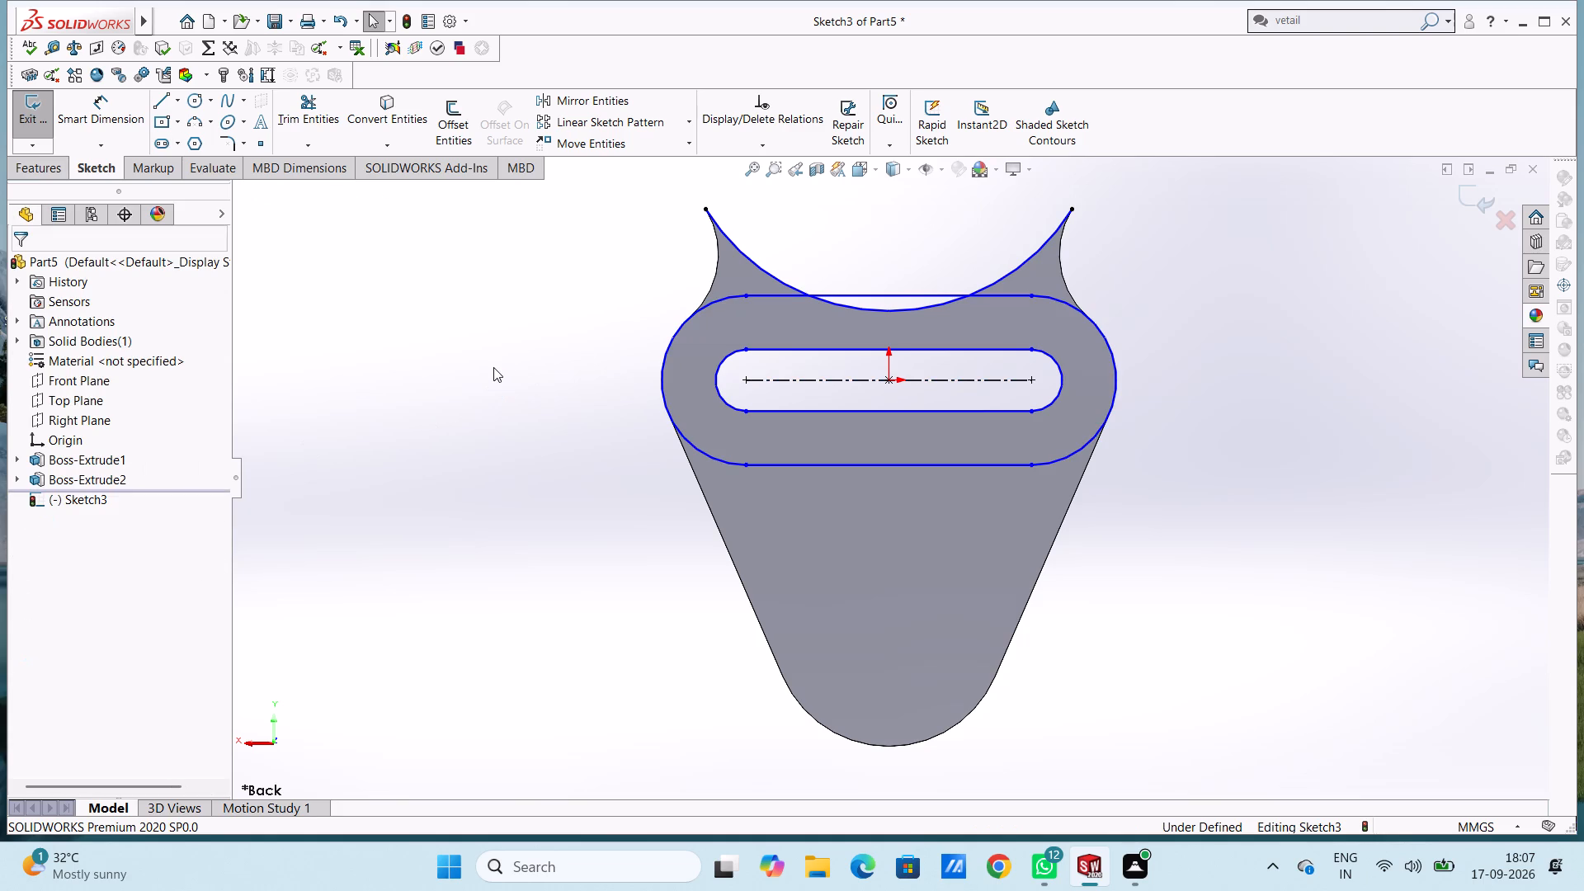
Add radius dimensions to the rounded ends of the outer slot and the inner slot.
click(110, 120)
click(705, 450)
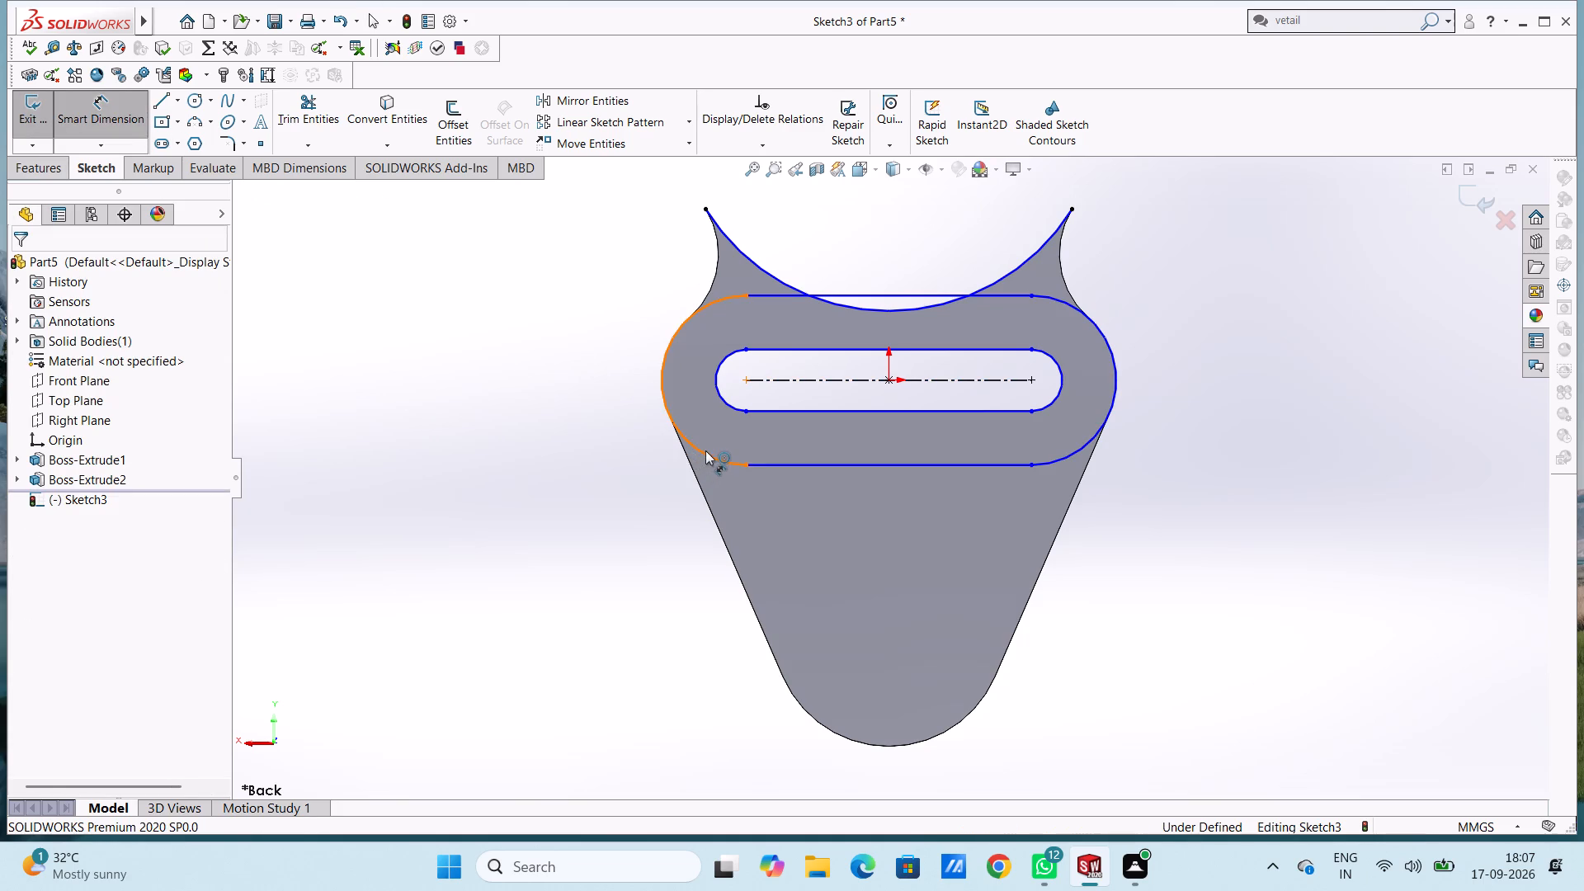
click(346, 633)
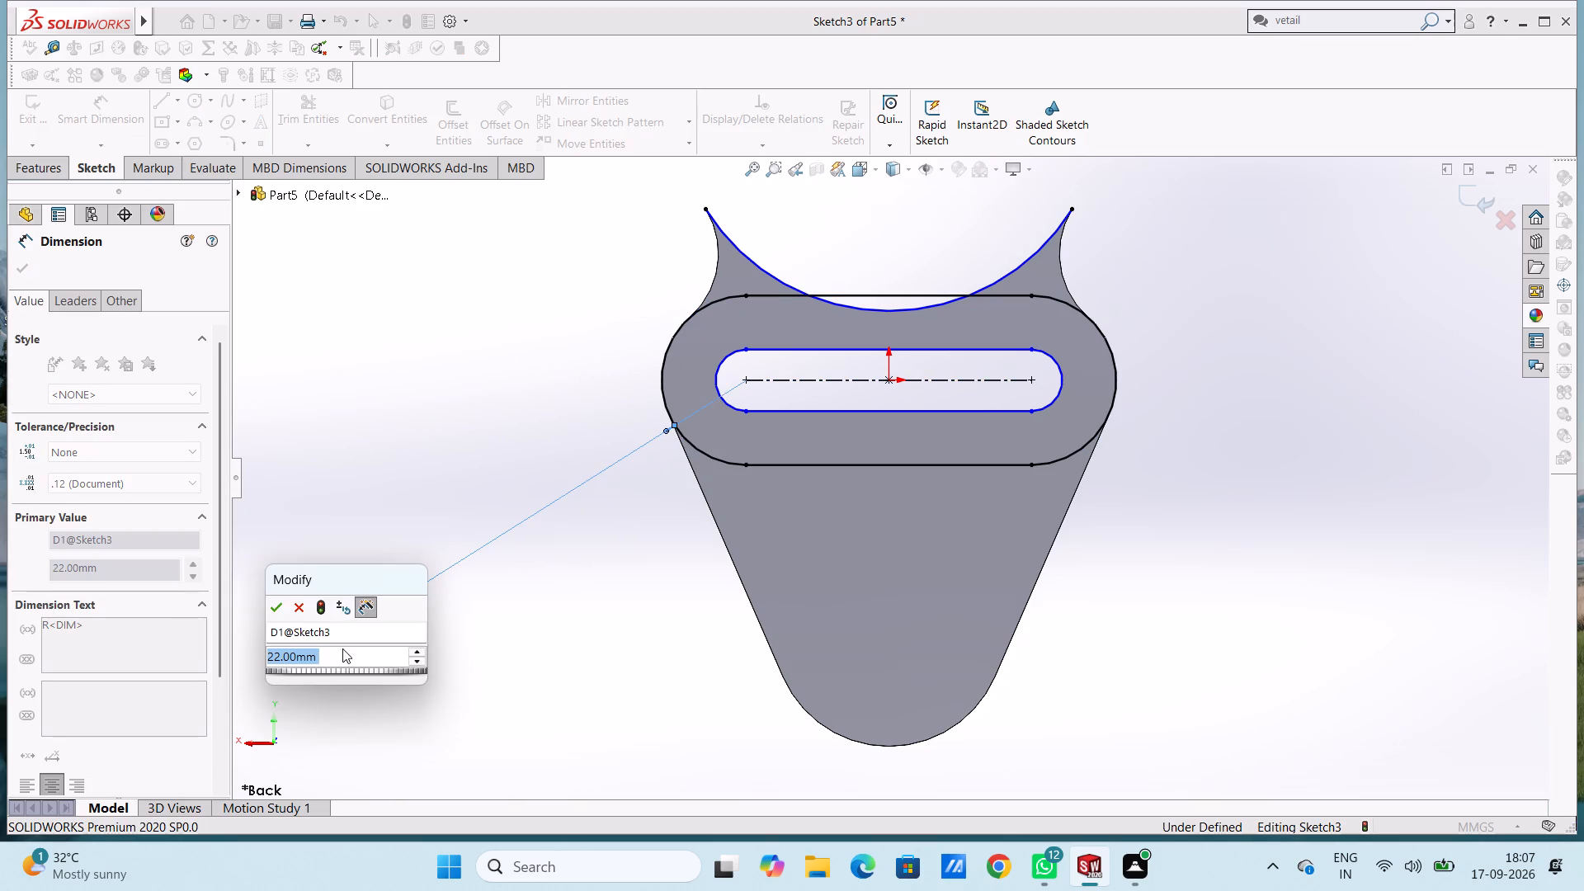
click(280, 607)
click(356, 478)
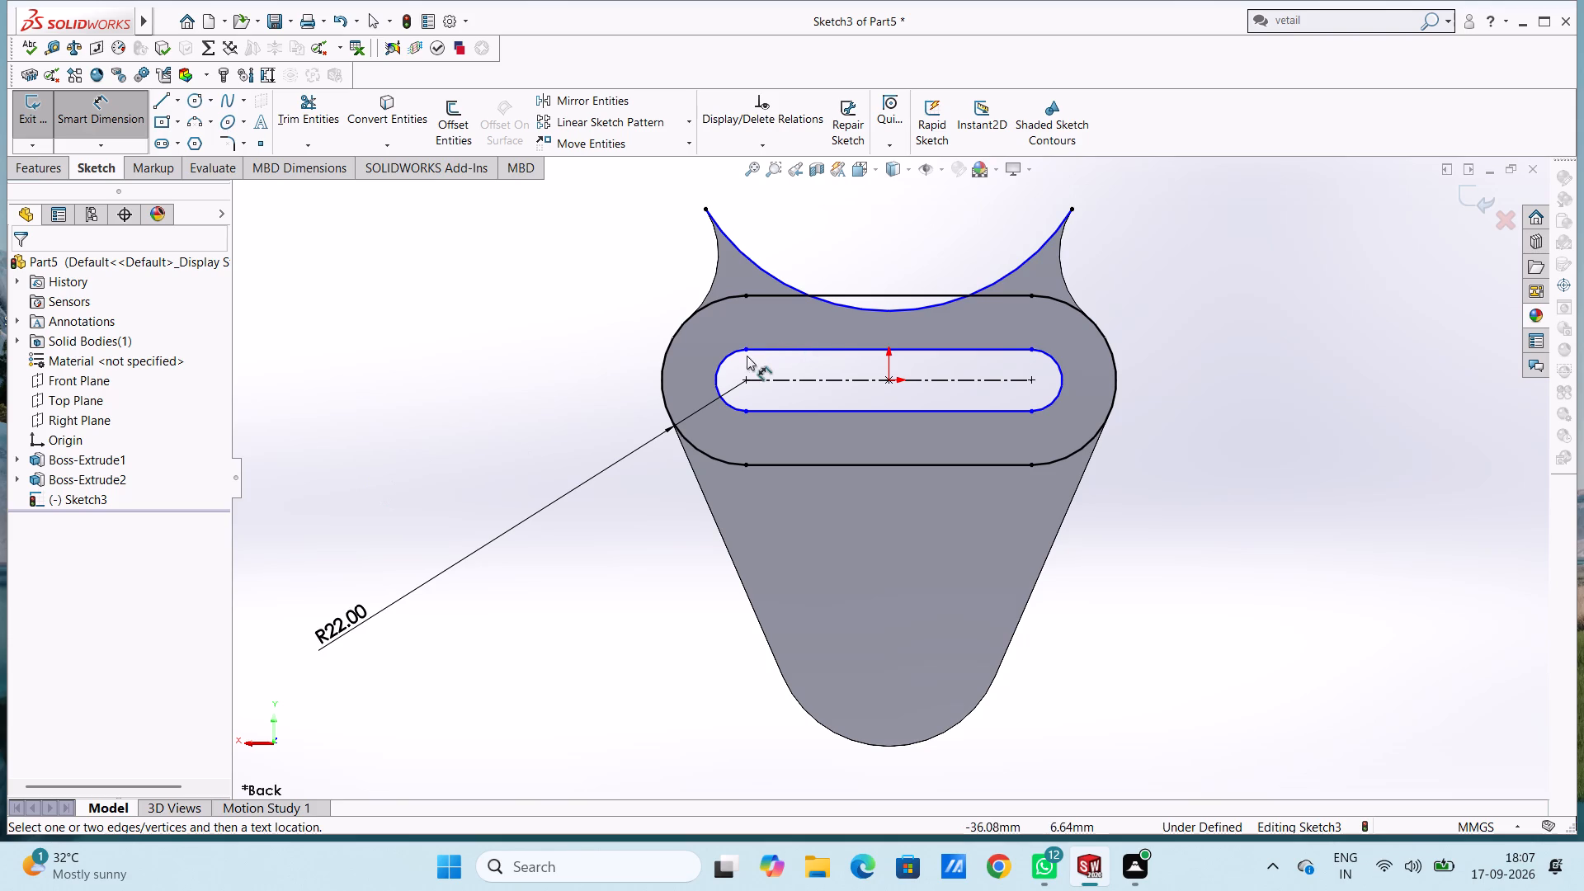
click(722, 367)
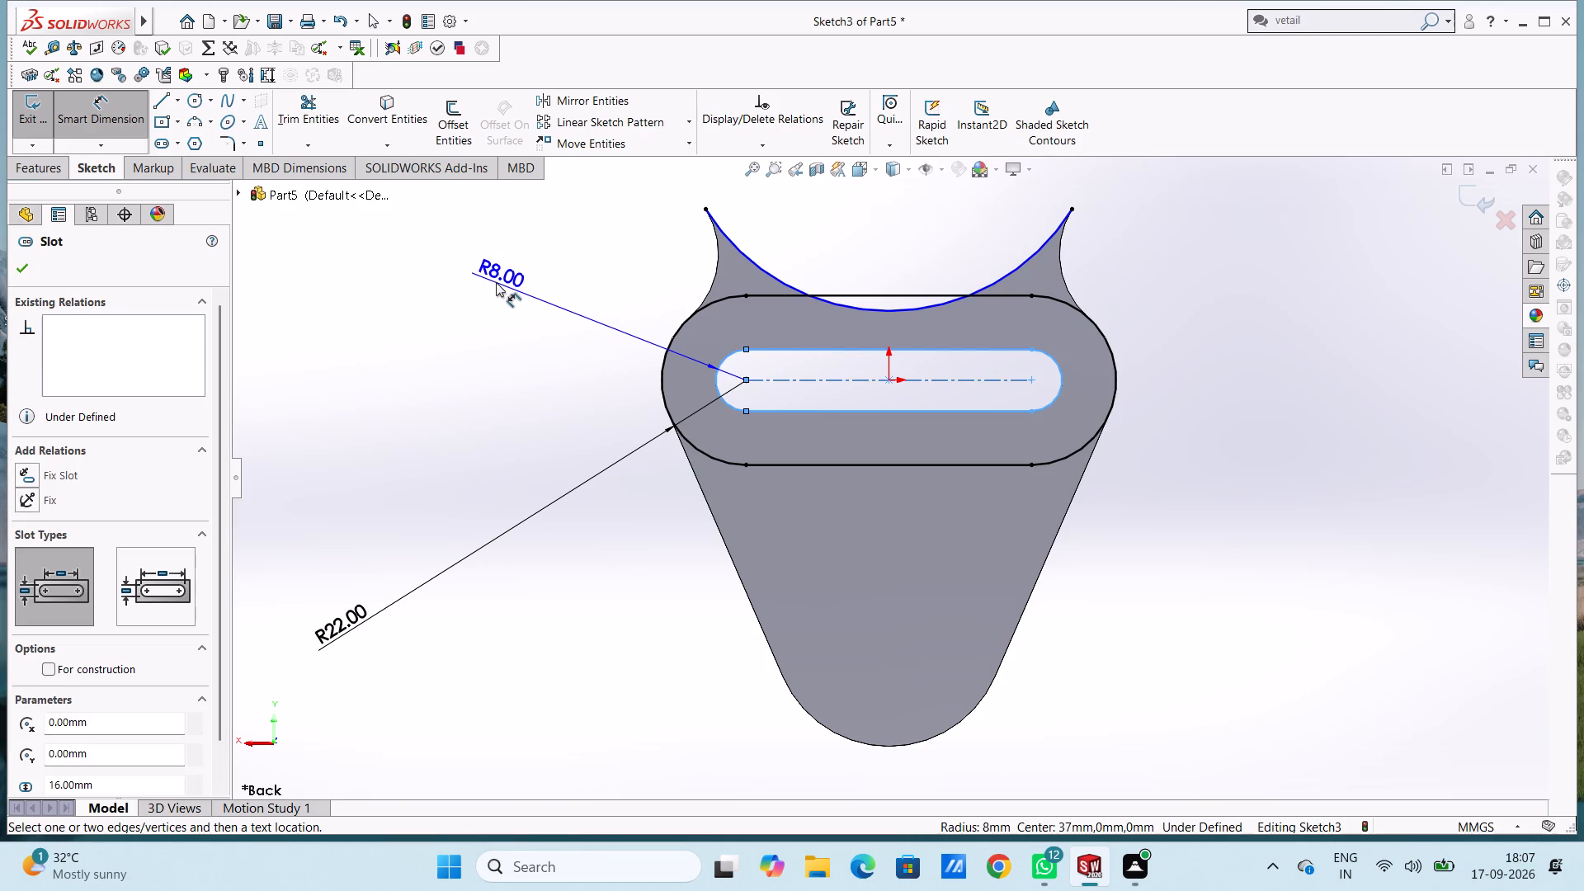
click(495, 281)
click(420, 260)
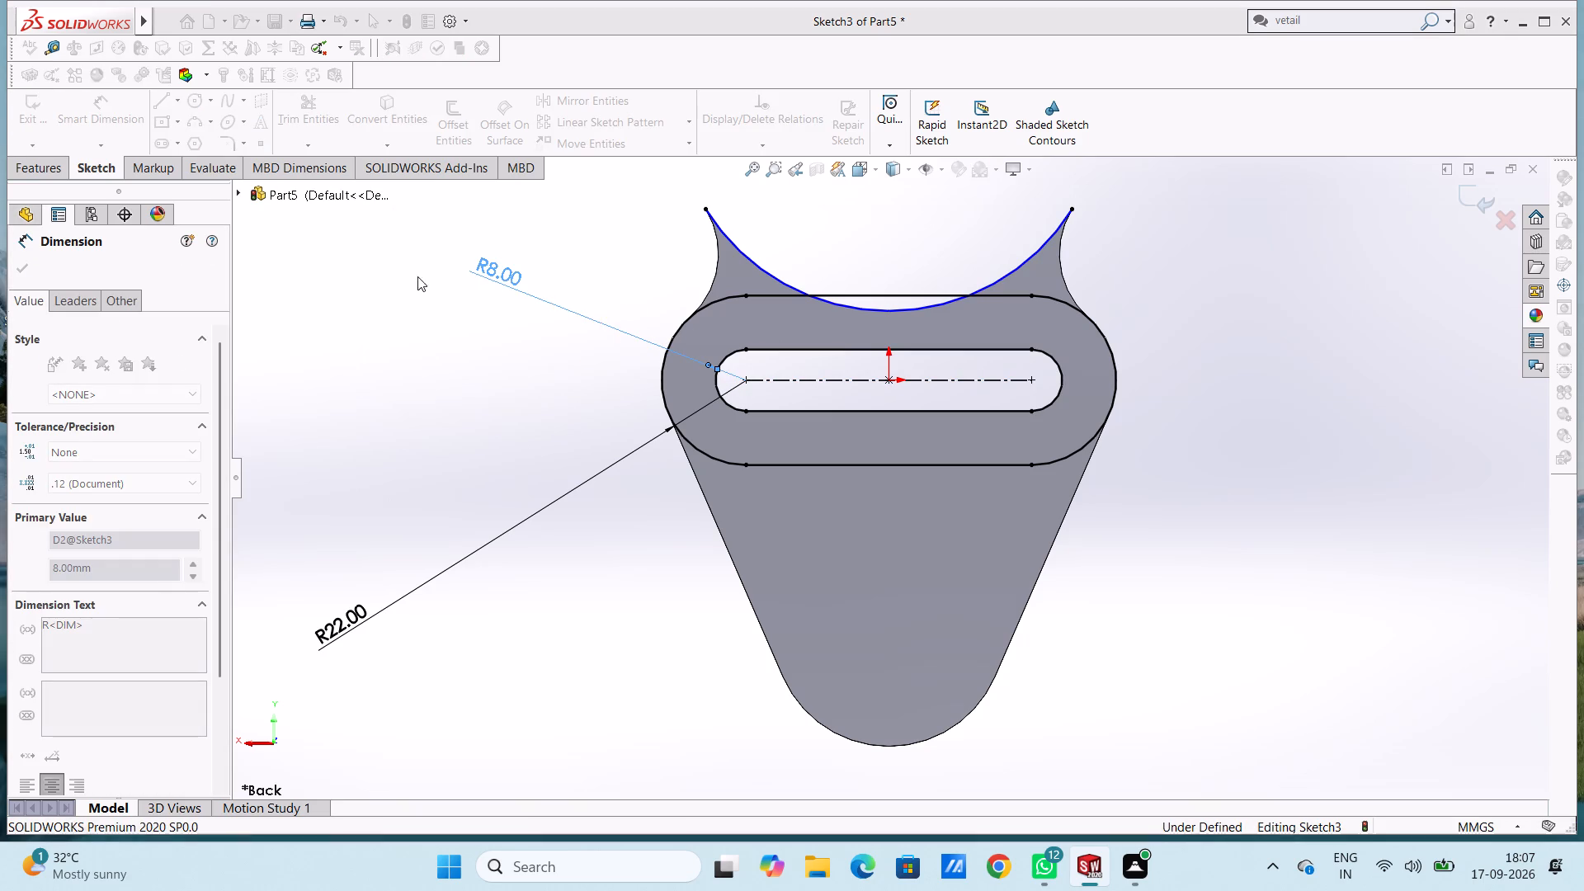
click(394, 311)
Trim the outer slot's upper edge between its crossings with the arc, and both arc ends outside the slot.
click(293, 121)
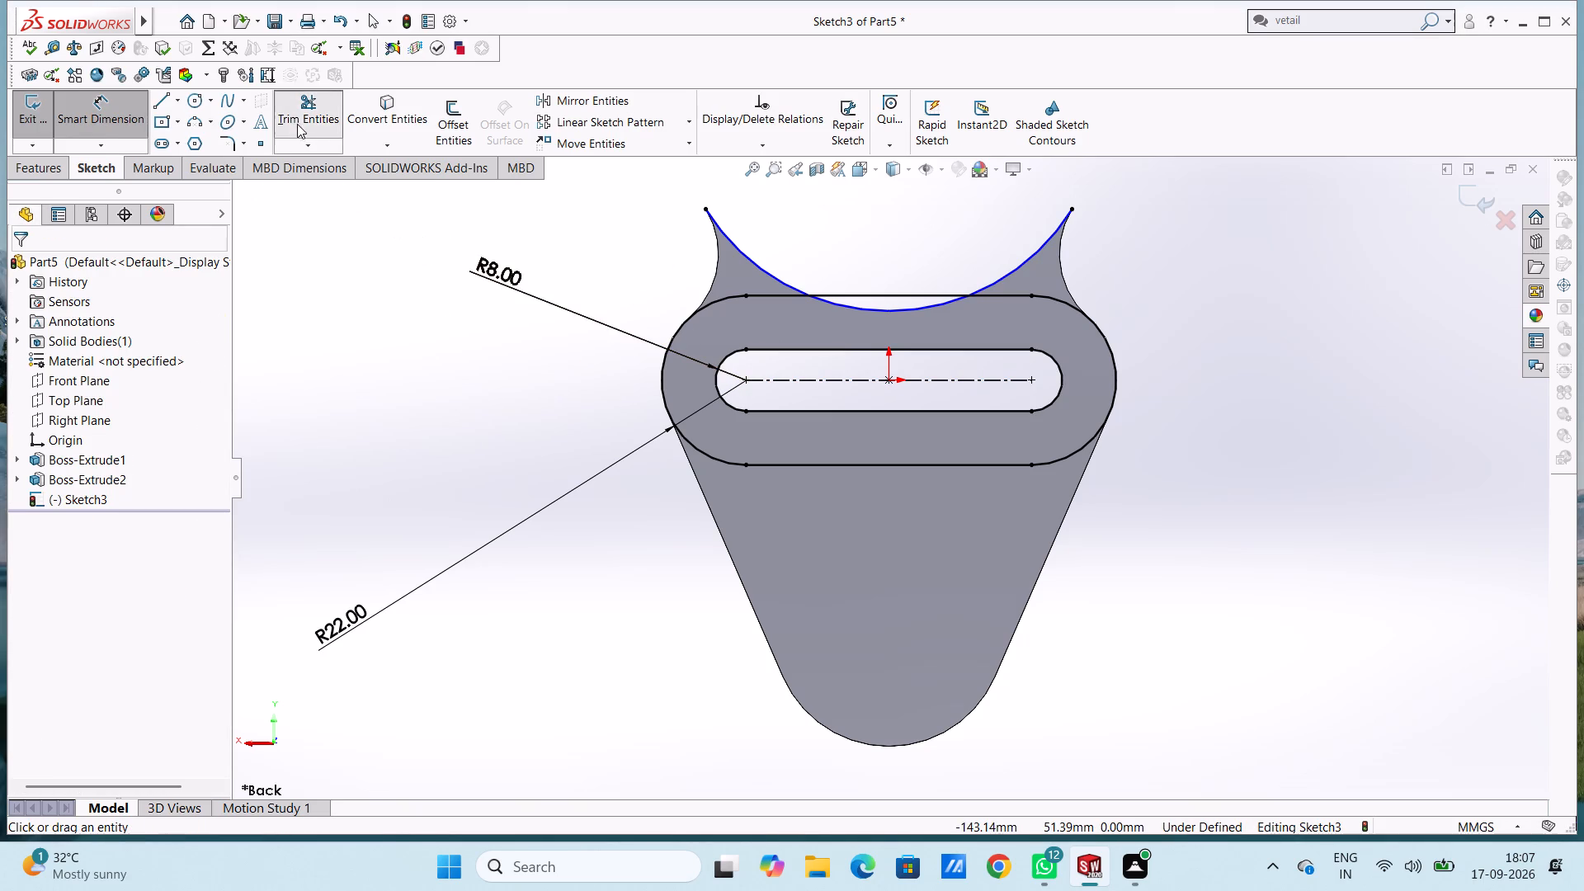
click(834, 294)
click(847, 434)
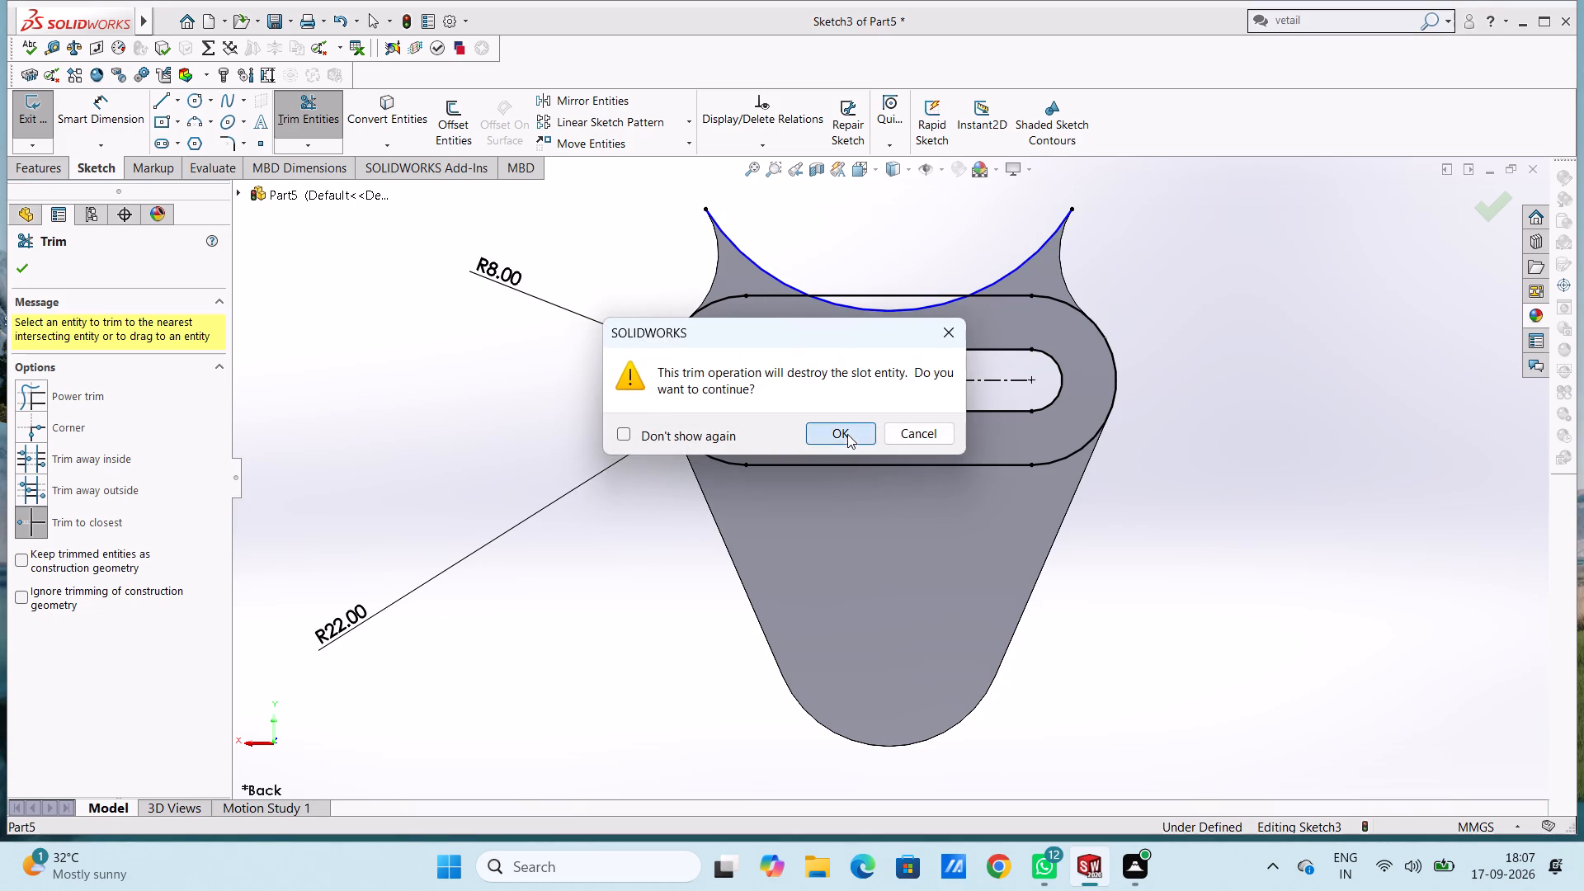
click(763, 265)
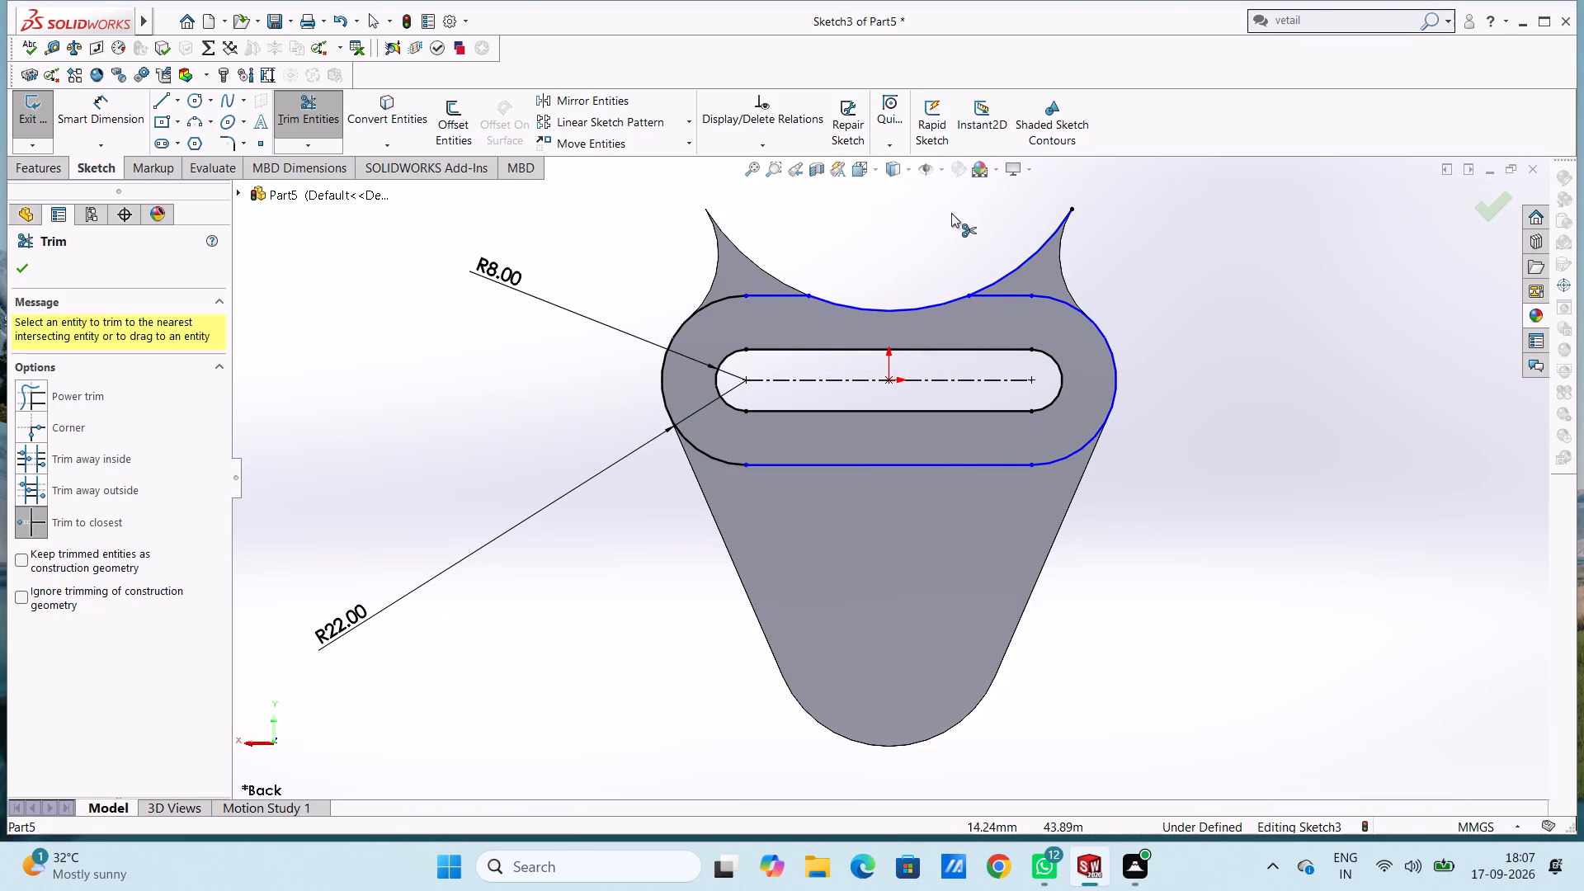
click(1022, 264)
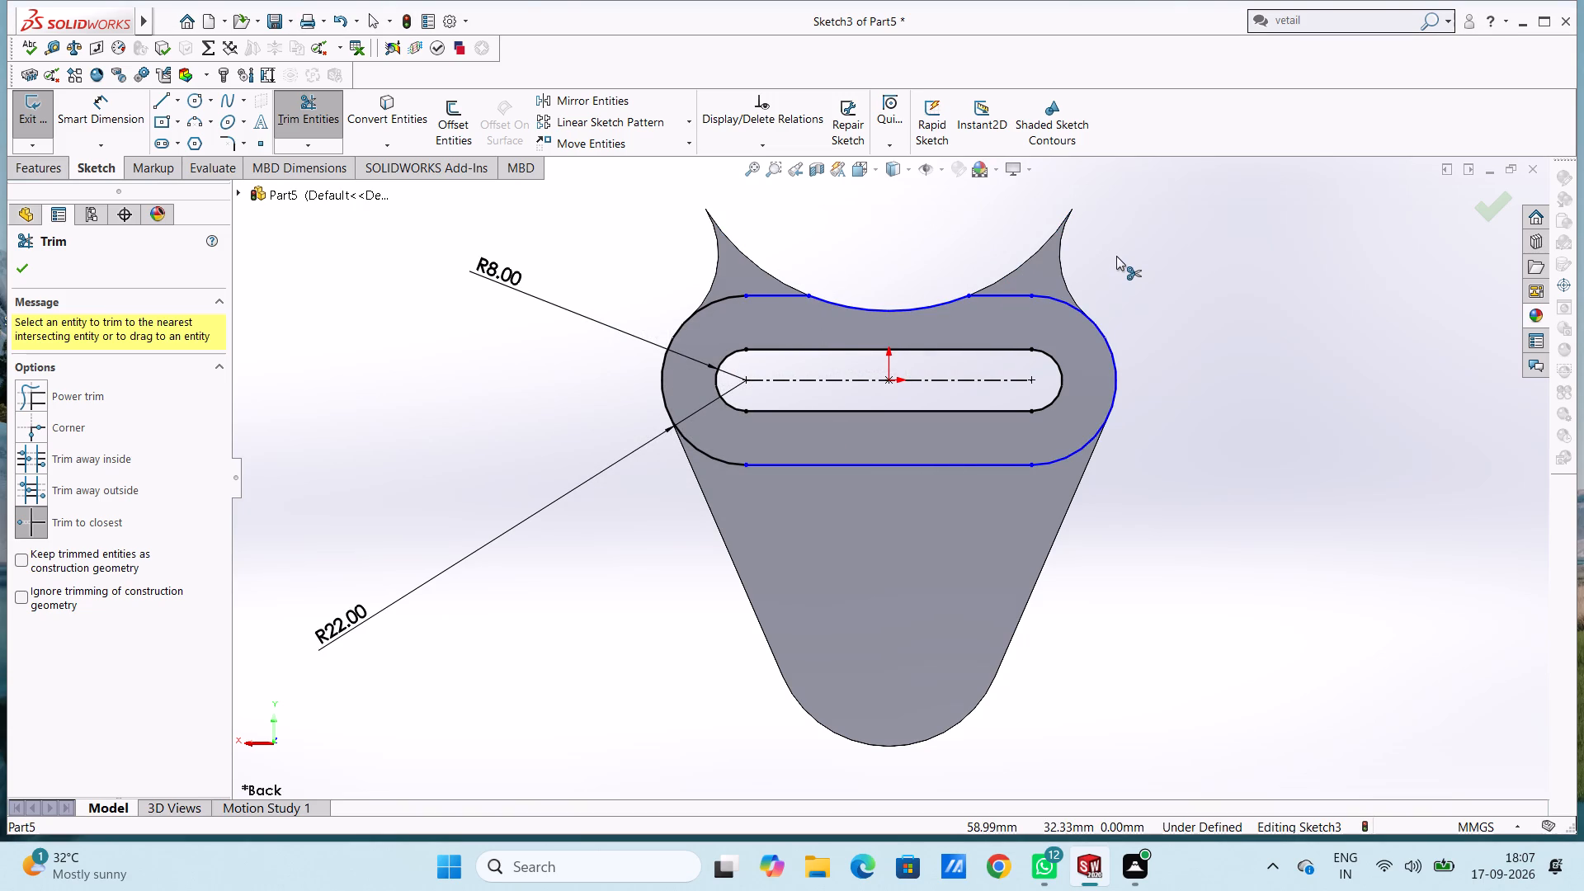
key(Escape)
key(Escape)
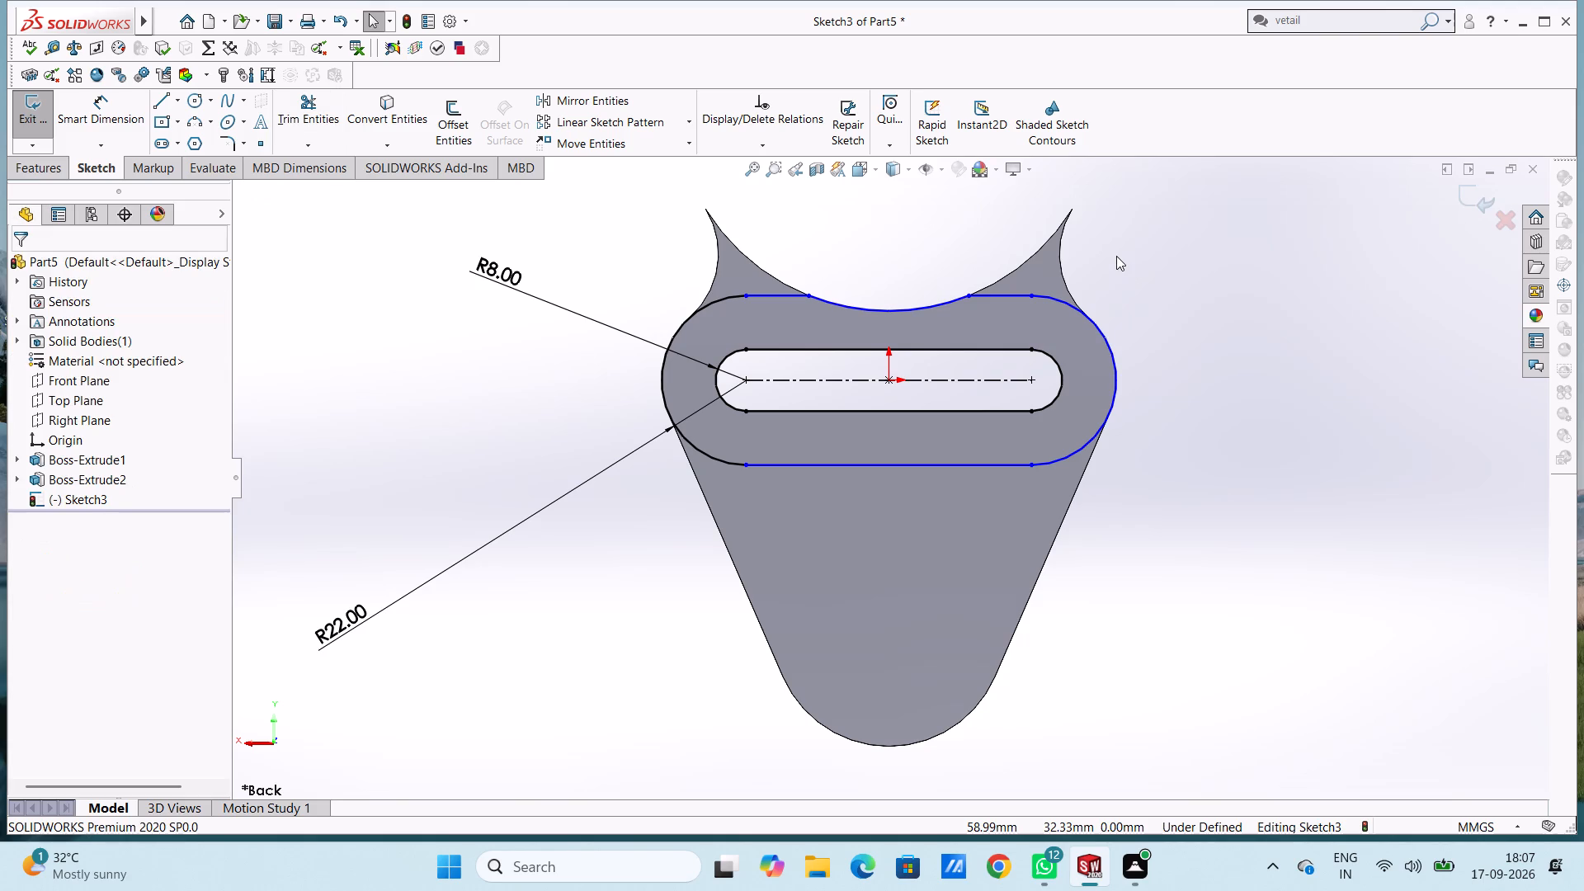
Extrude the back-face slot sketch outward as a blind boss 2 mm deep, merged with the plate.
key(ctrl+7)
scroll(1096, 275, up, 1)
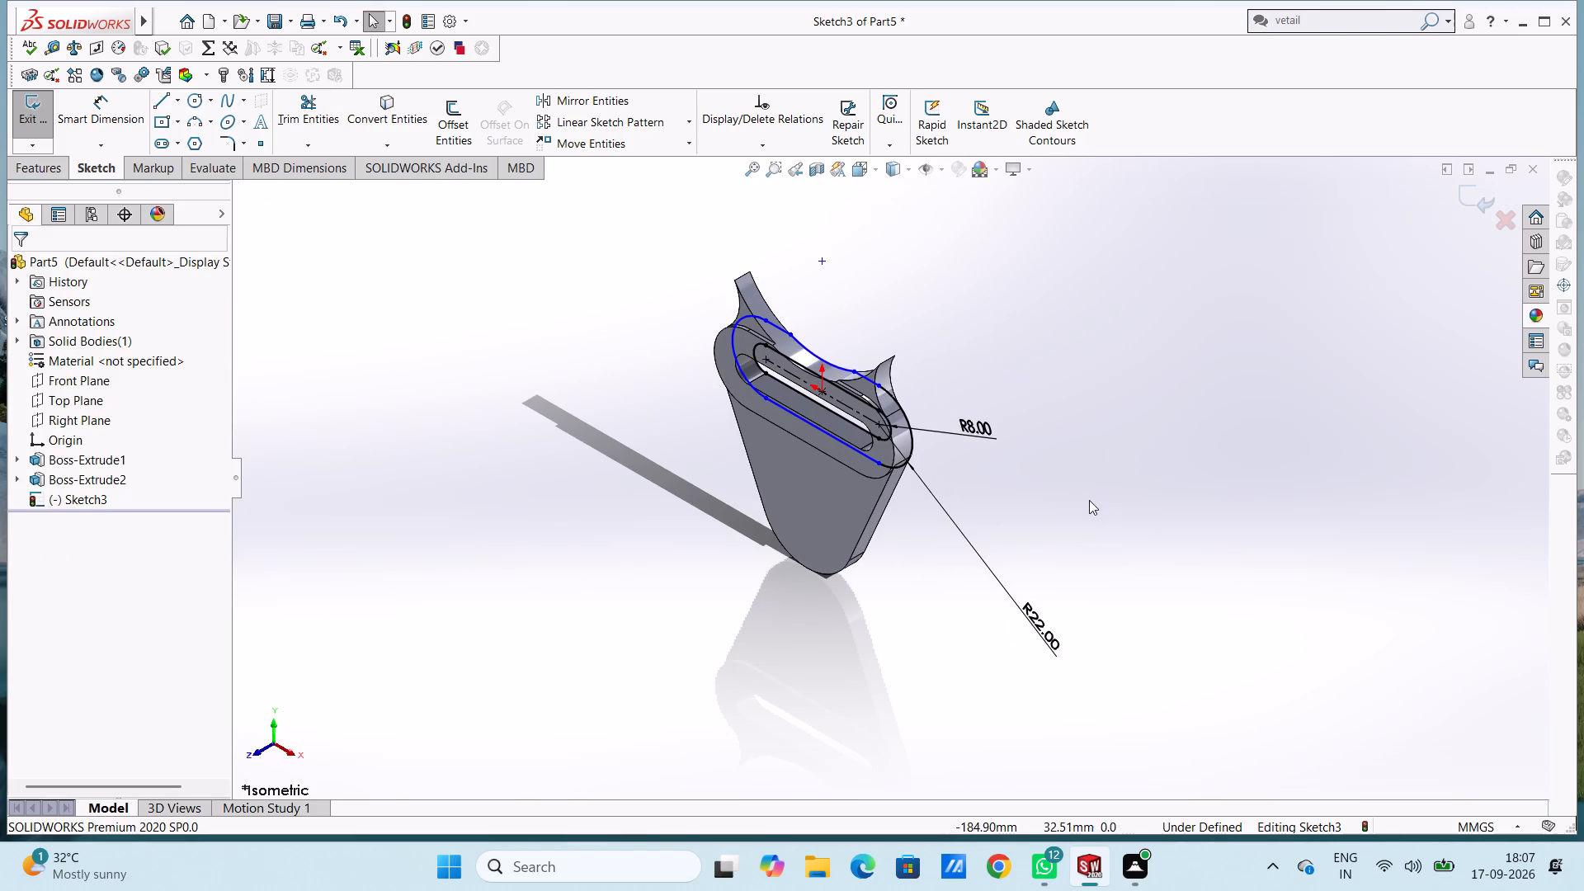
scroll(1048, 453, down, 3)
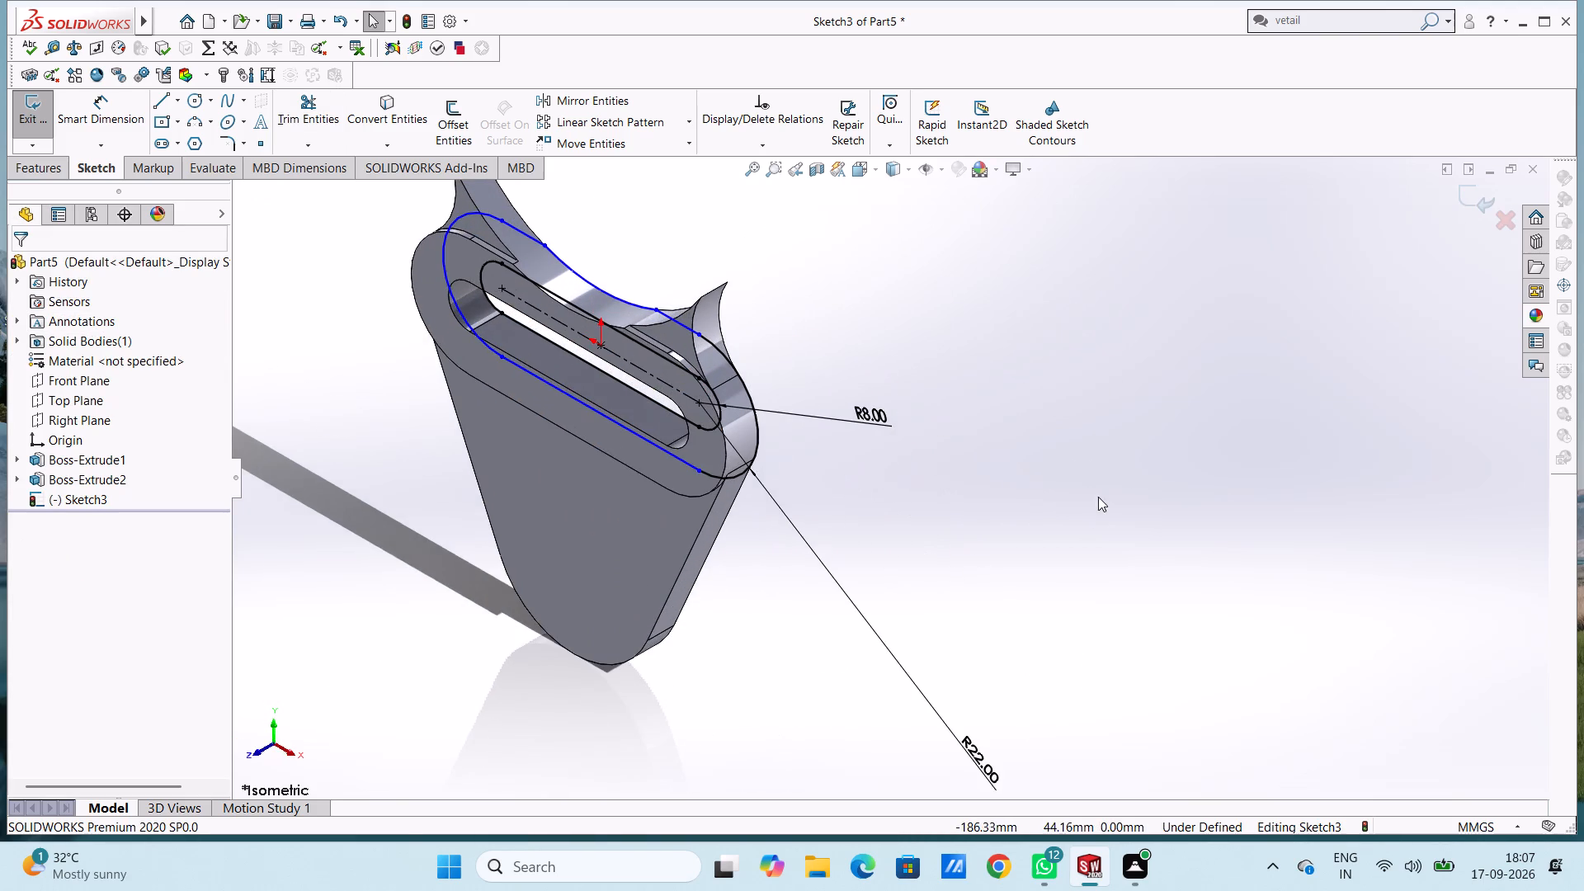
middle_drag(1093, 495, 1027, 440)
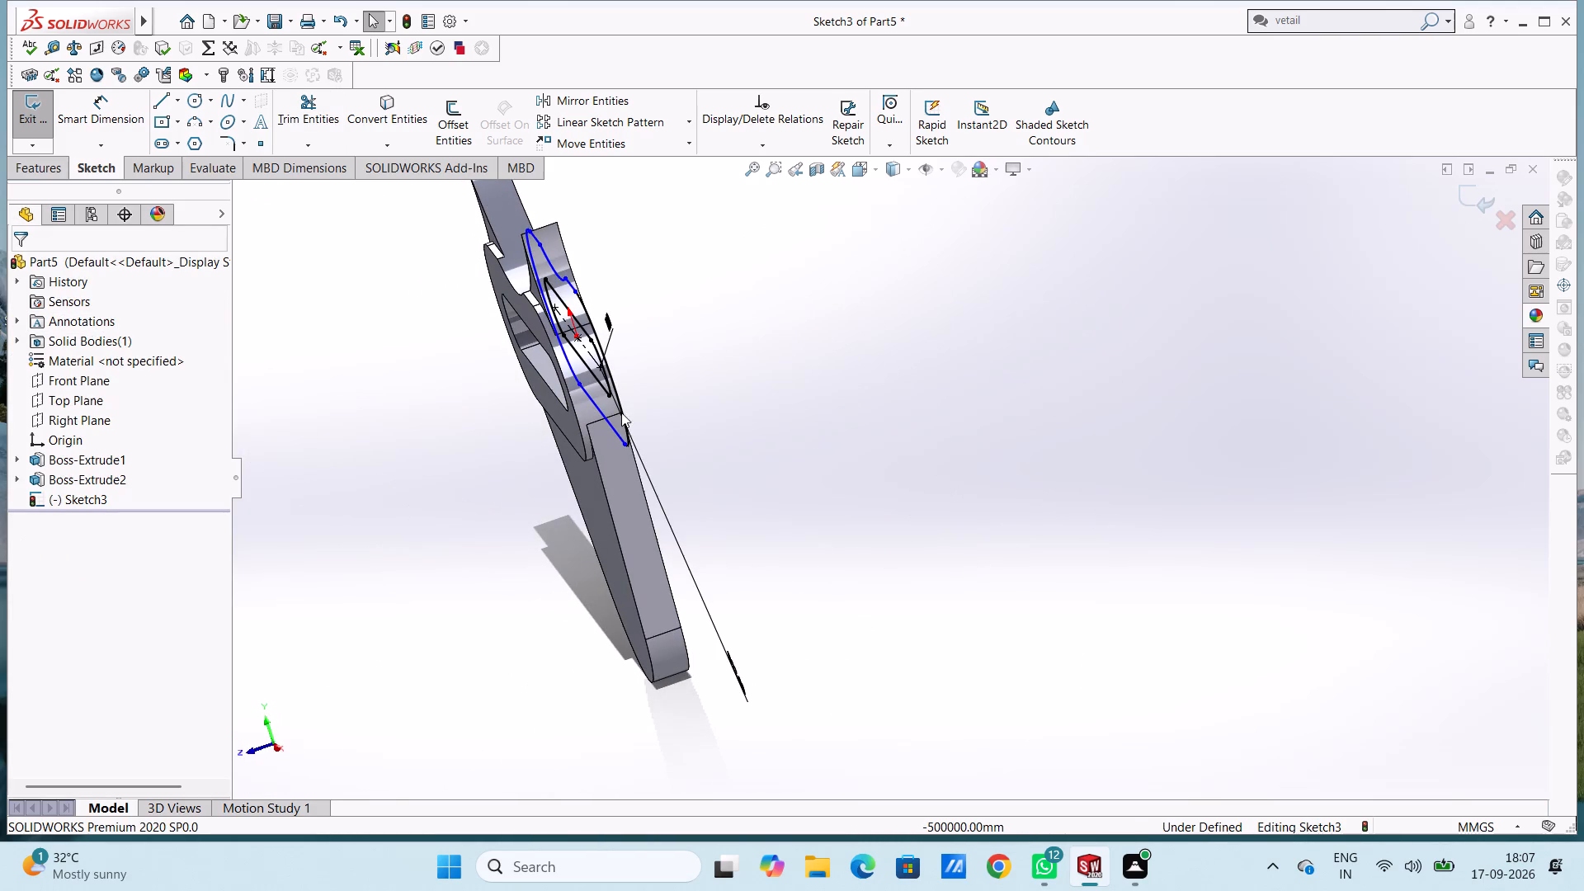
click(42, 175)
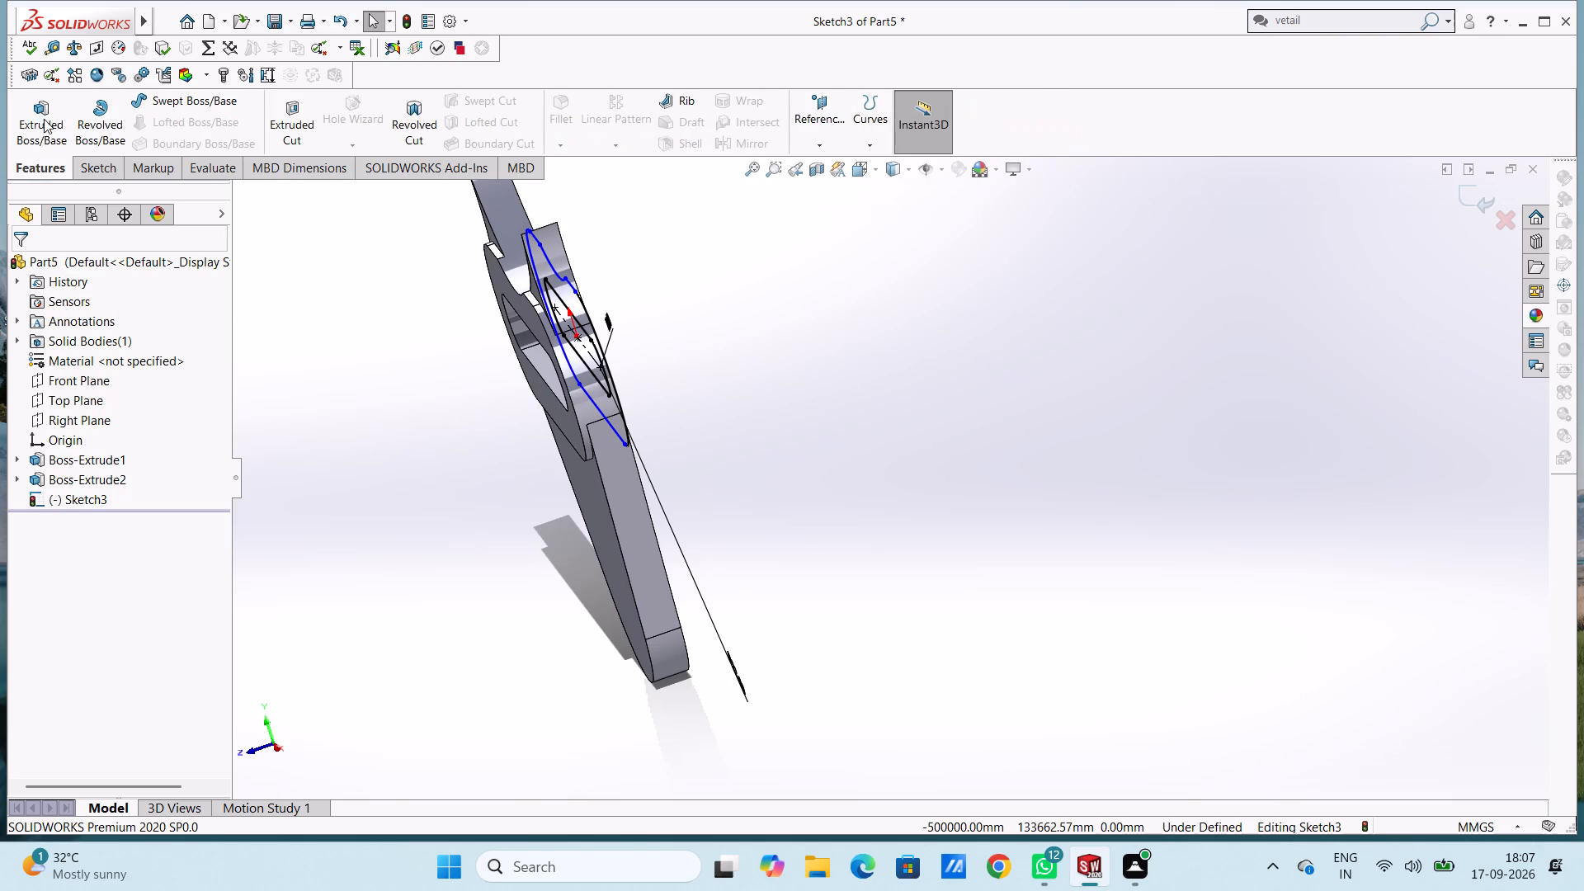
click(45, 117)
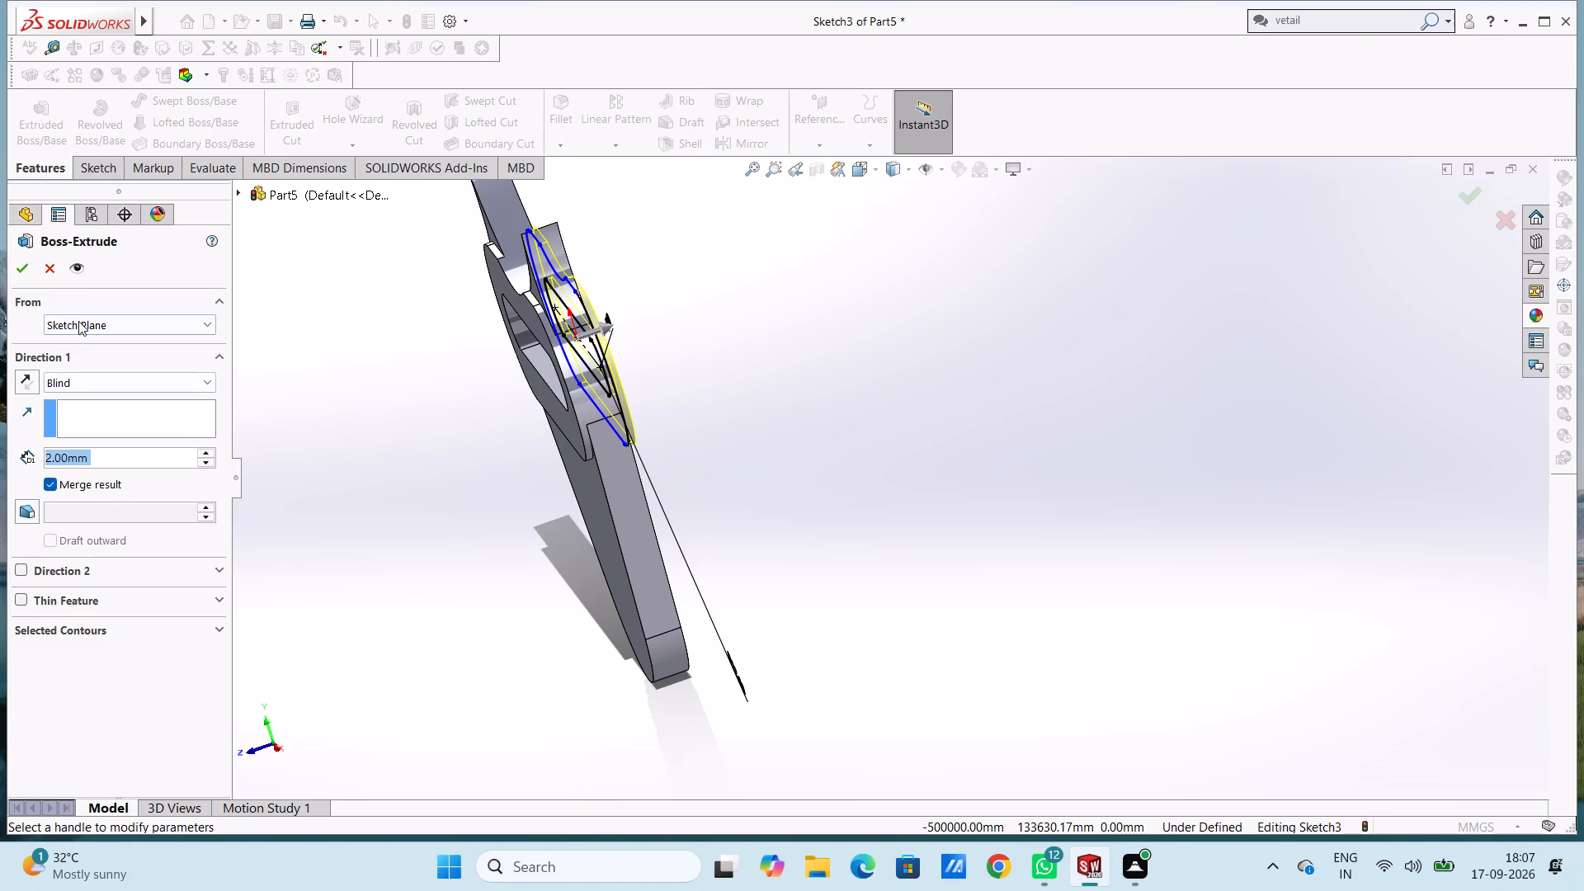
click(24, 266)
click(409, 488)
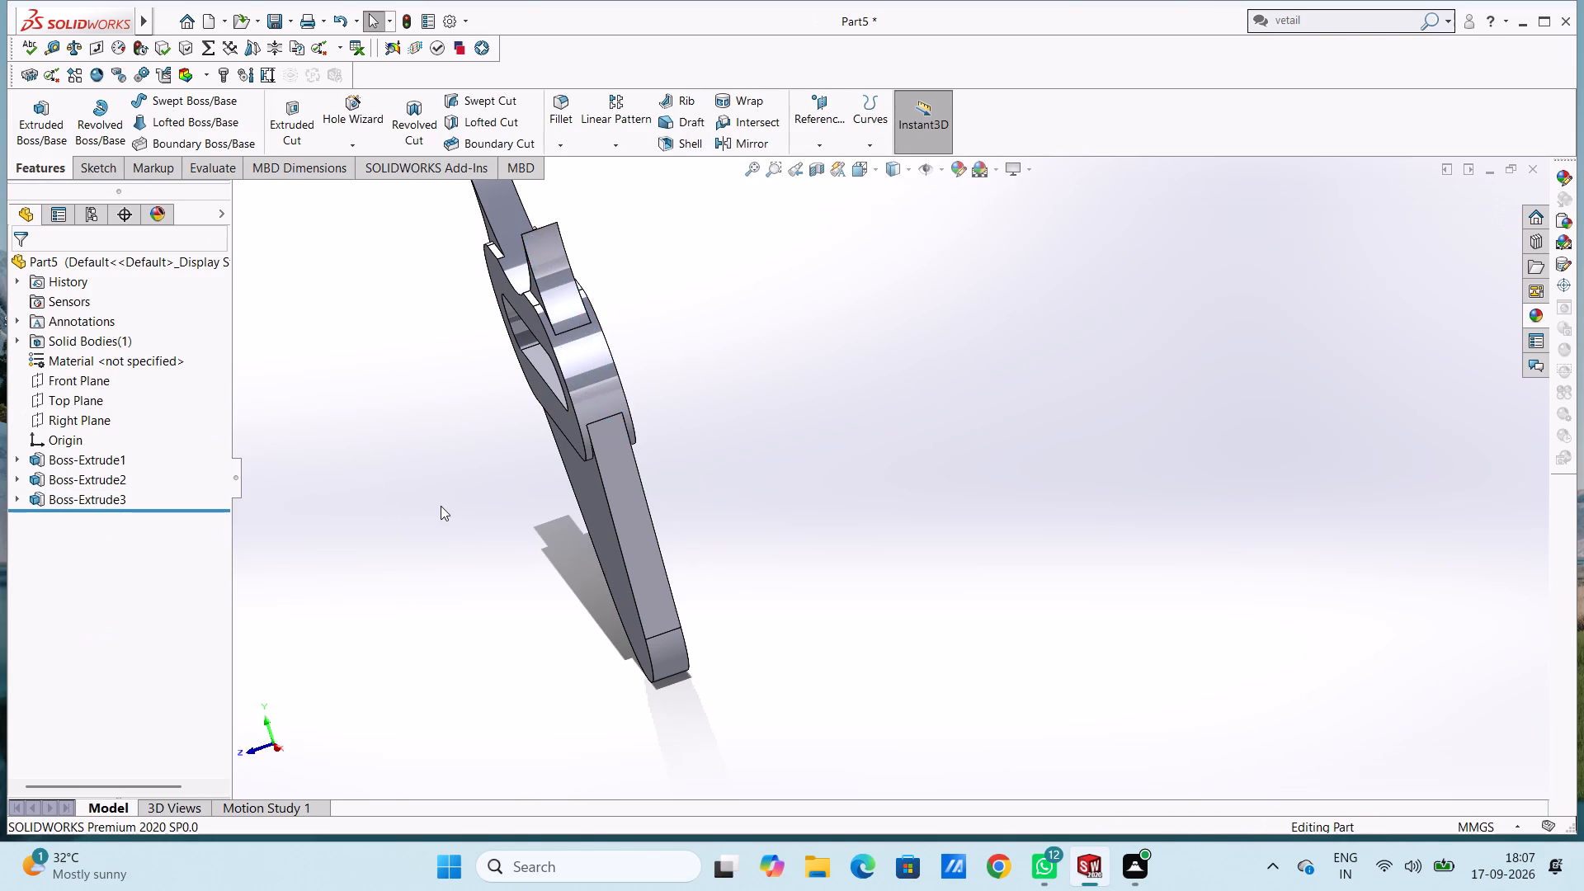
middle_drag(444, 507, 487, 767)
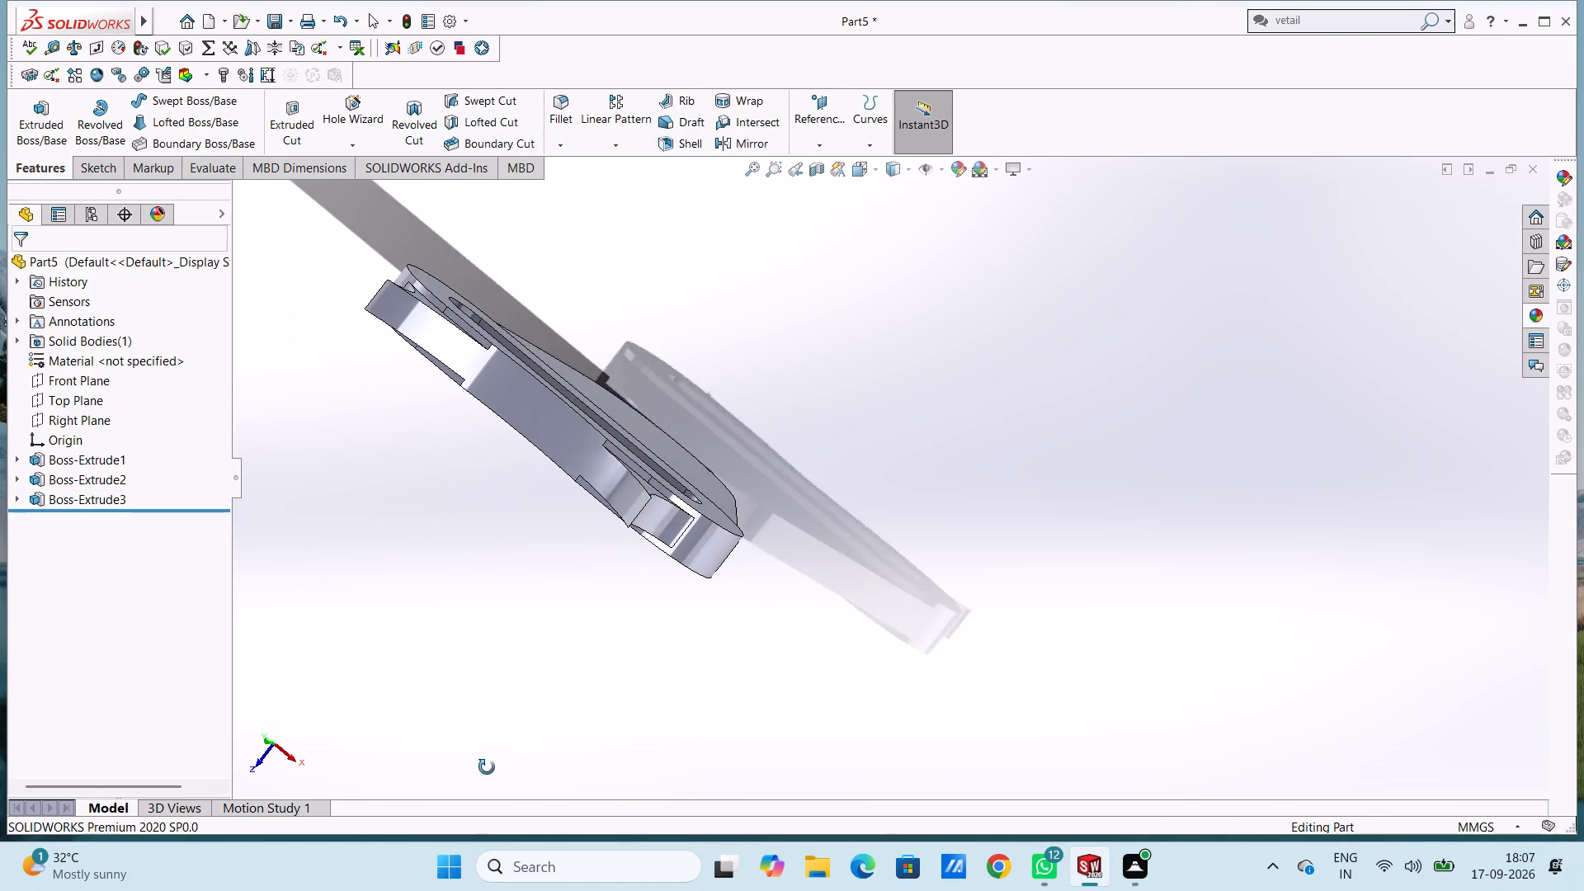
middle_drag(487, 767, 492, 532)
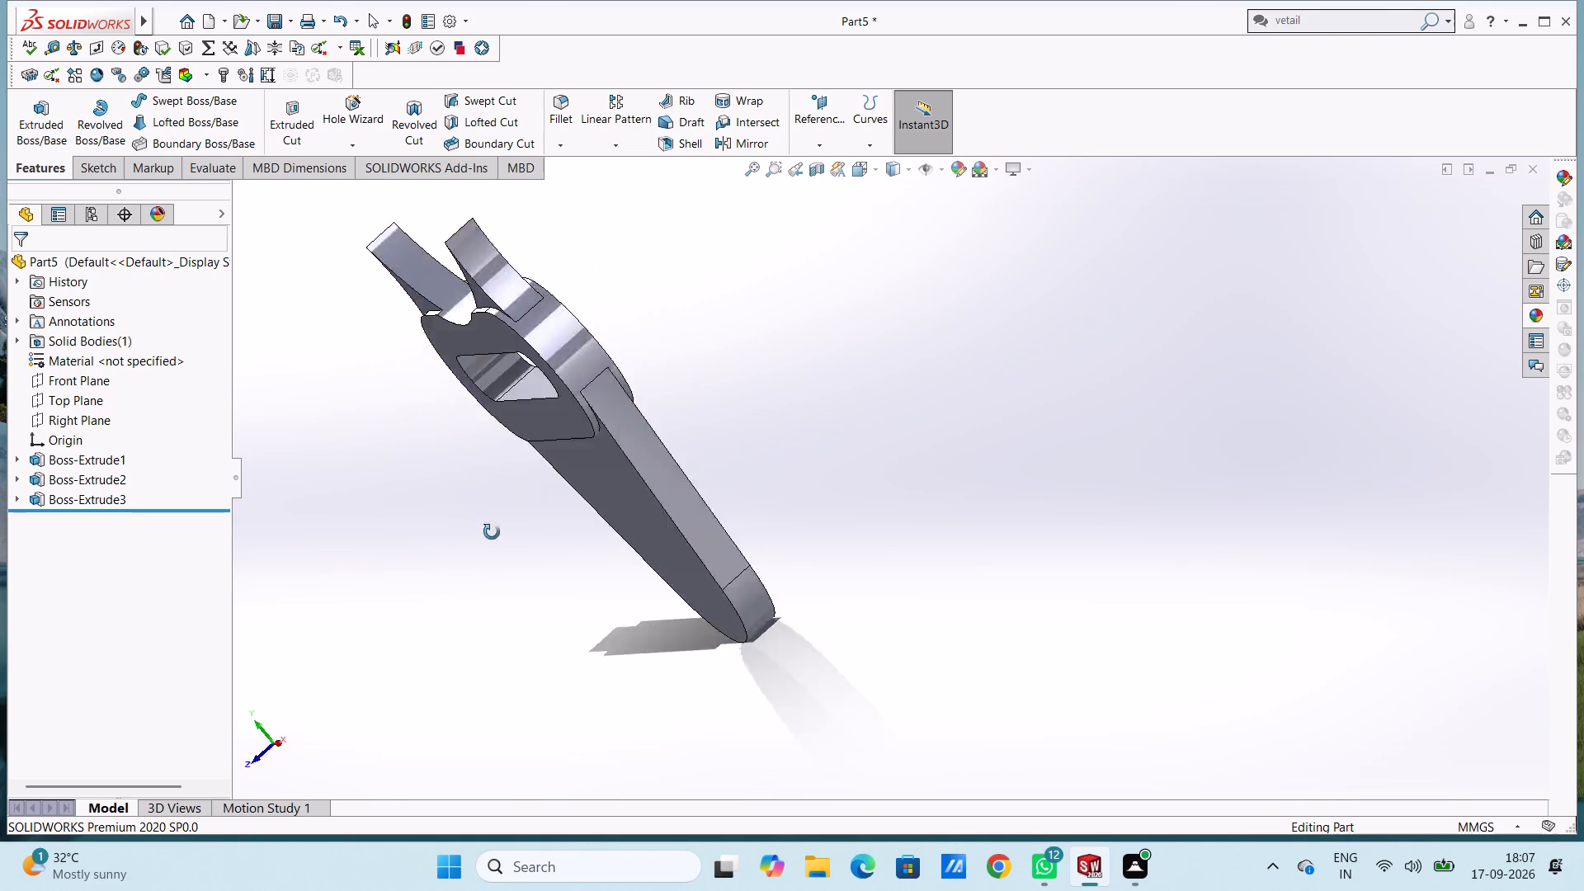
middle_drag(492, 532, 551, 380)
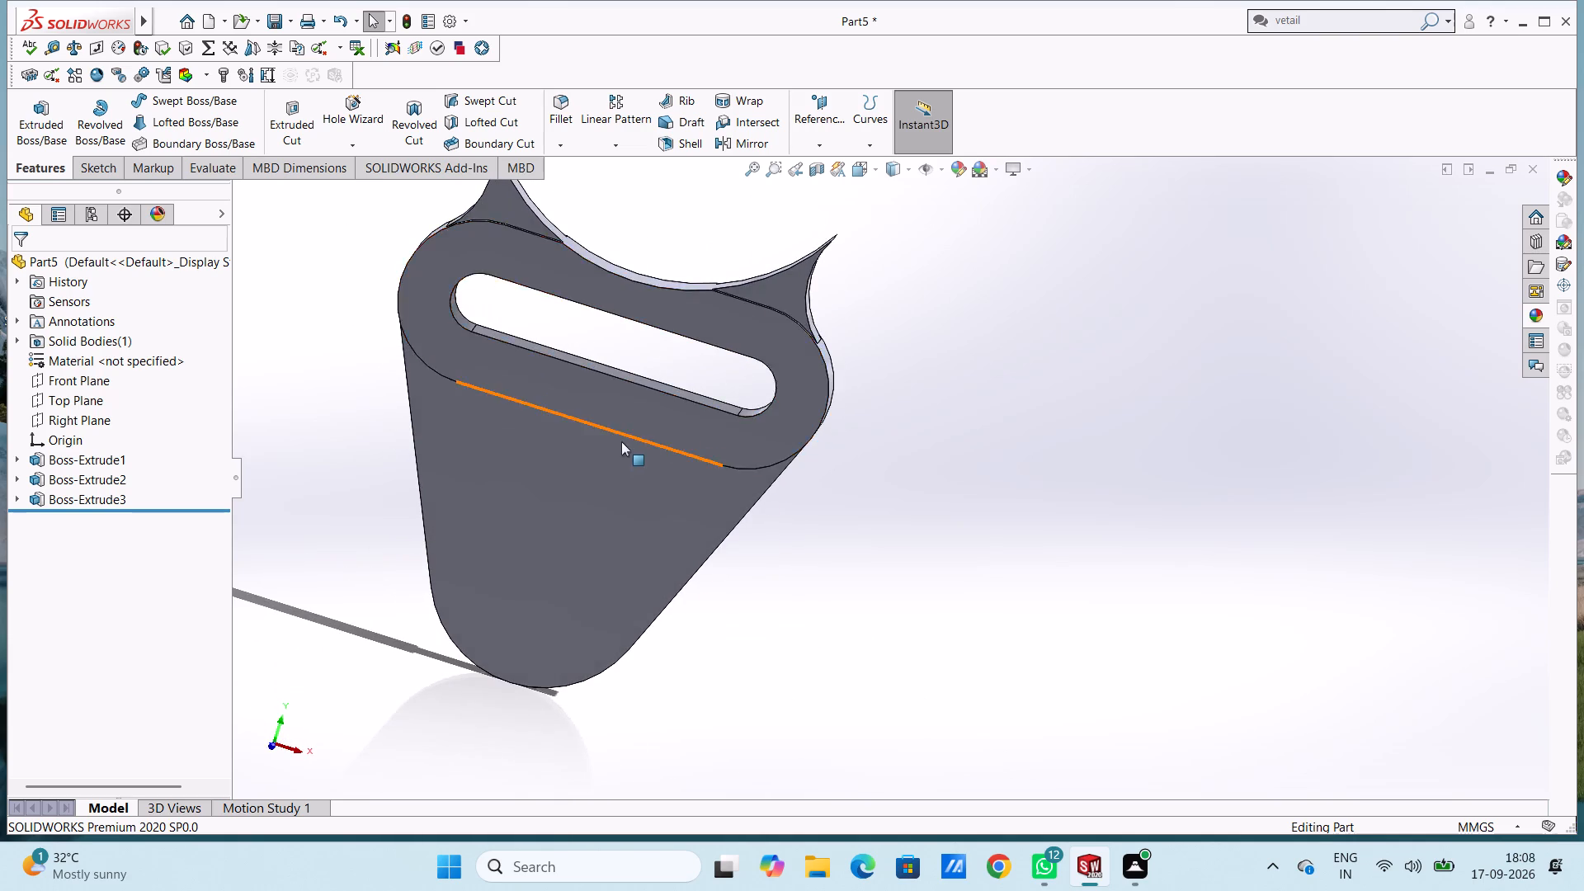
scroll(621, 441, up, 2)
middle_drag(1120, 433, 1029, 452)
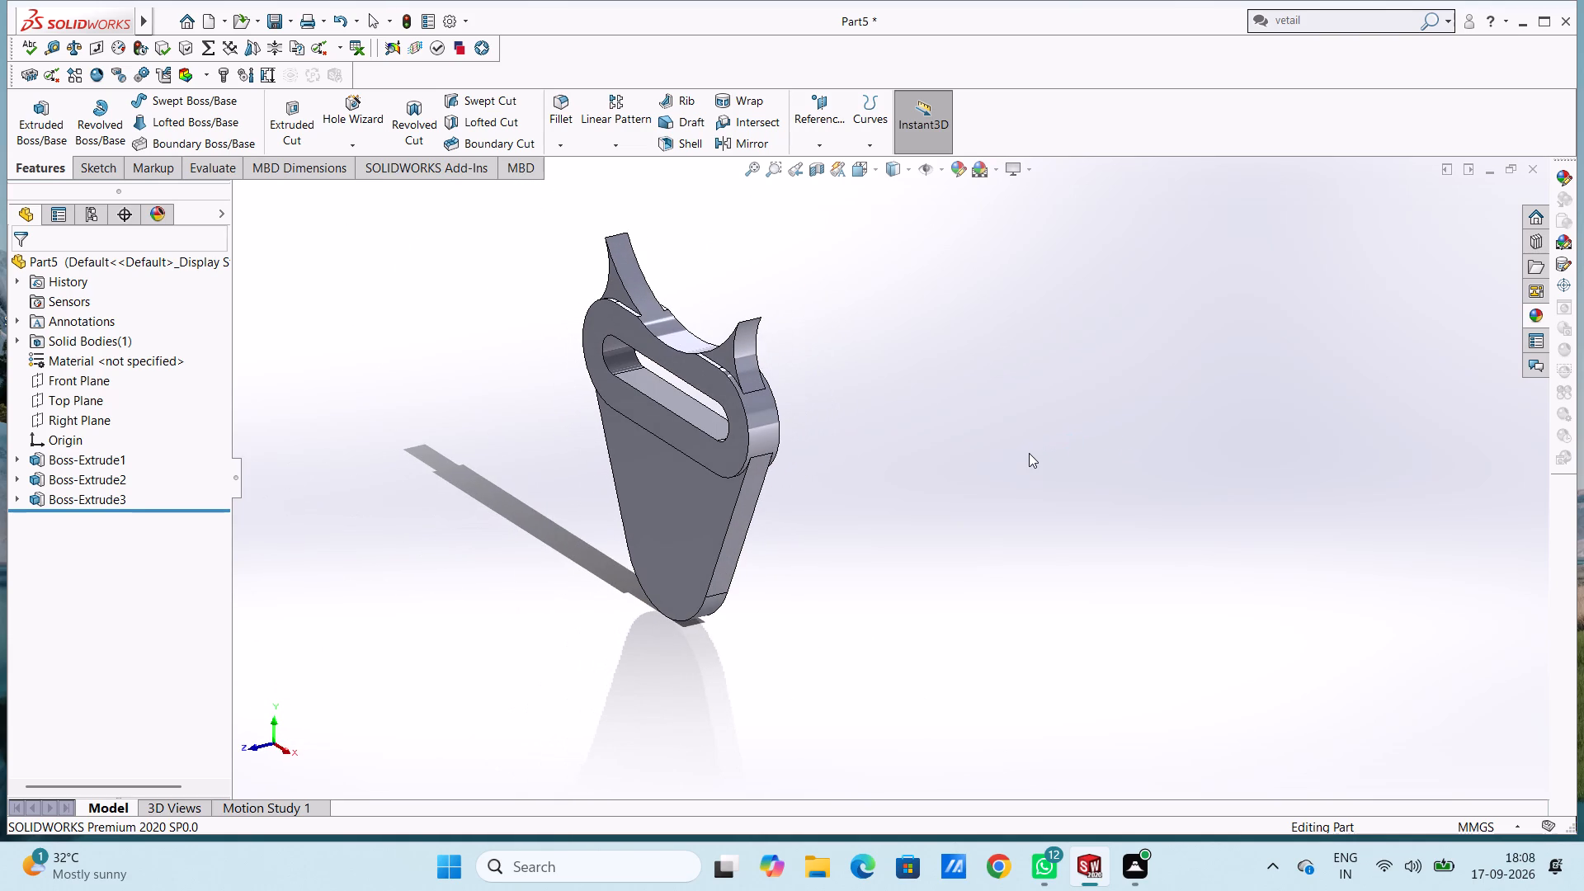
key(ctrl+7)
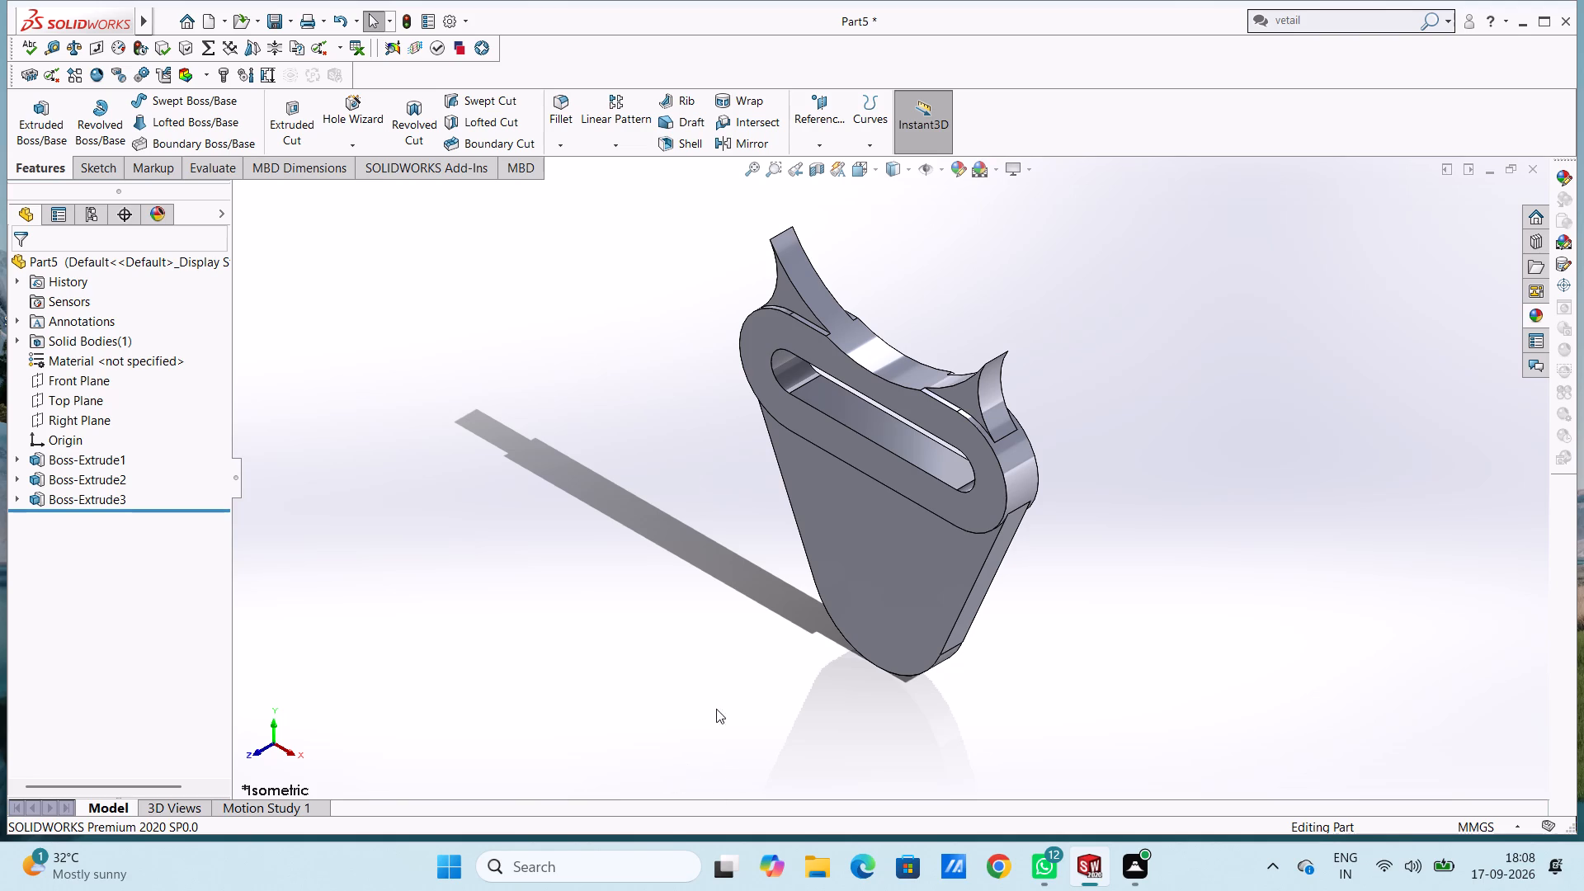
Start a reference plane offset from the Front Plane, trying distances of 10 mm, 12 mm and 0 mm.
key(ctrl+5)
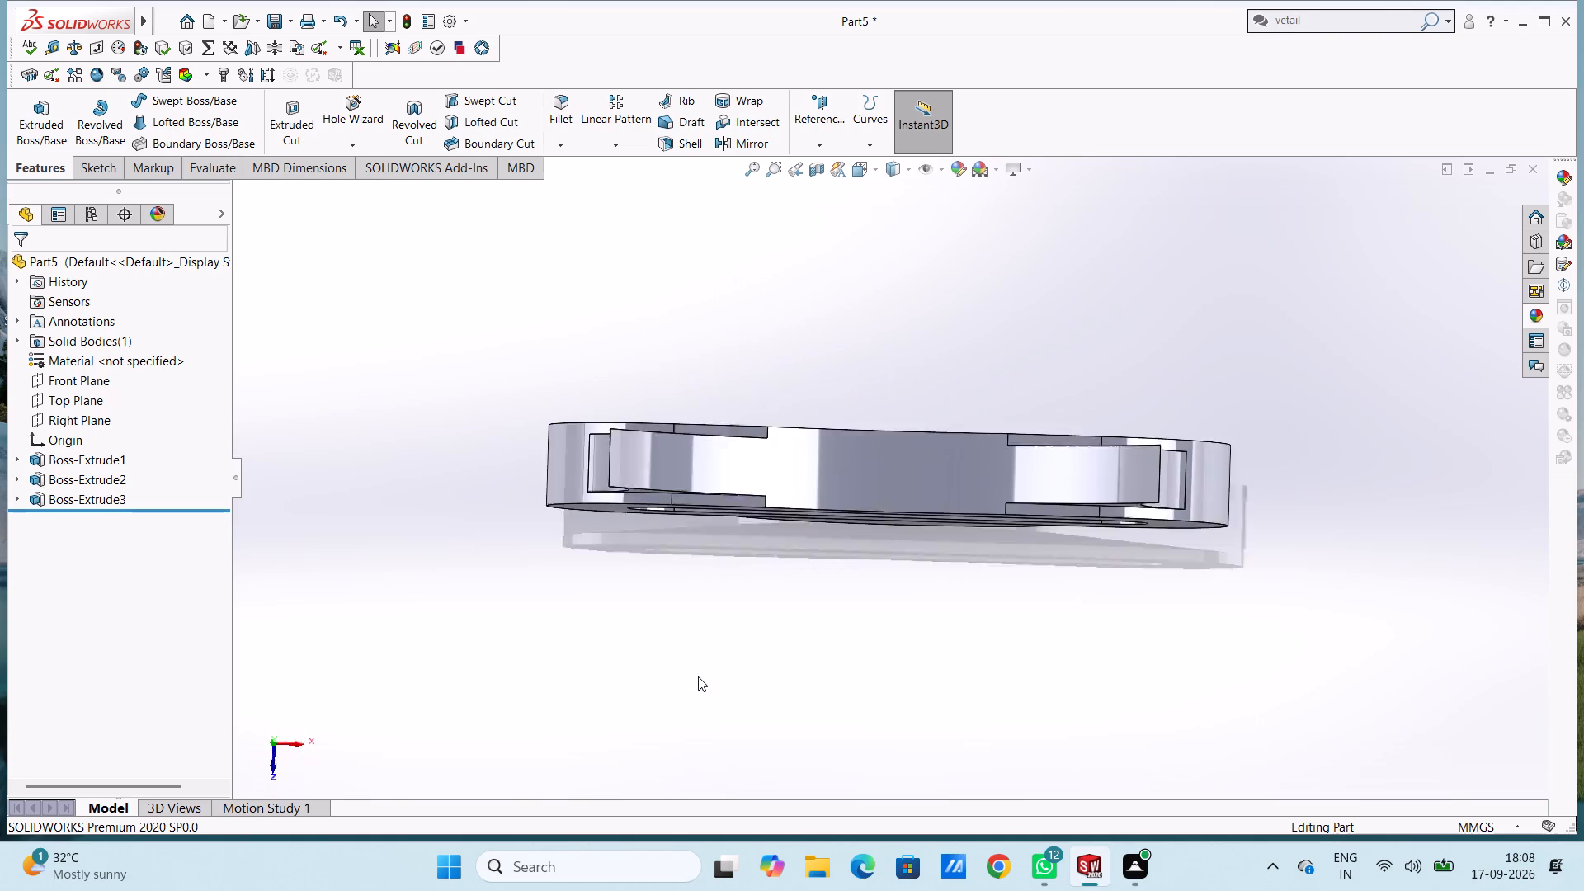
click(823, 110)
click(850, 165)
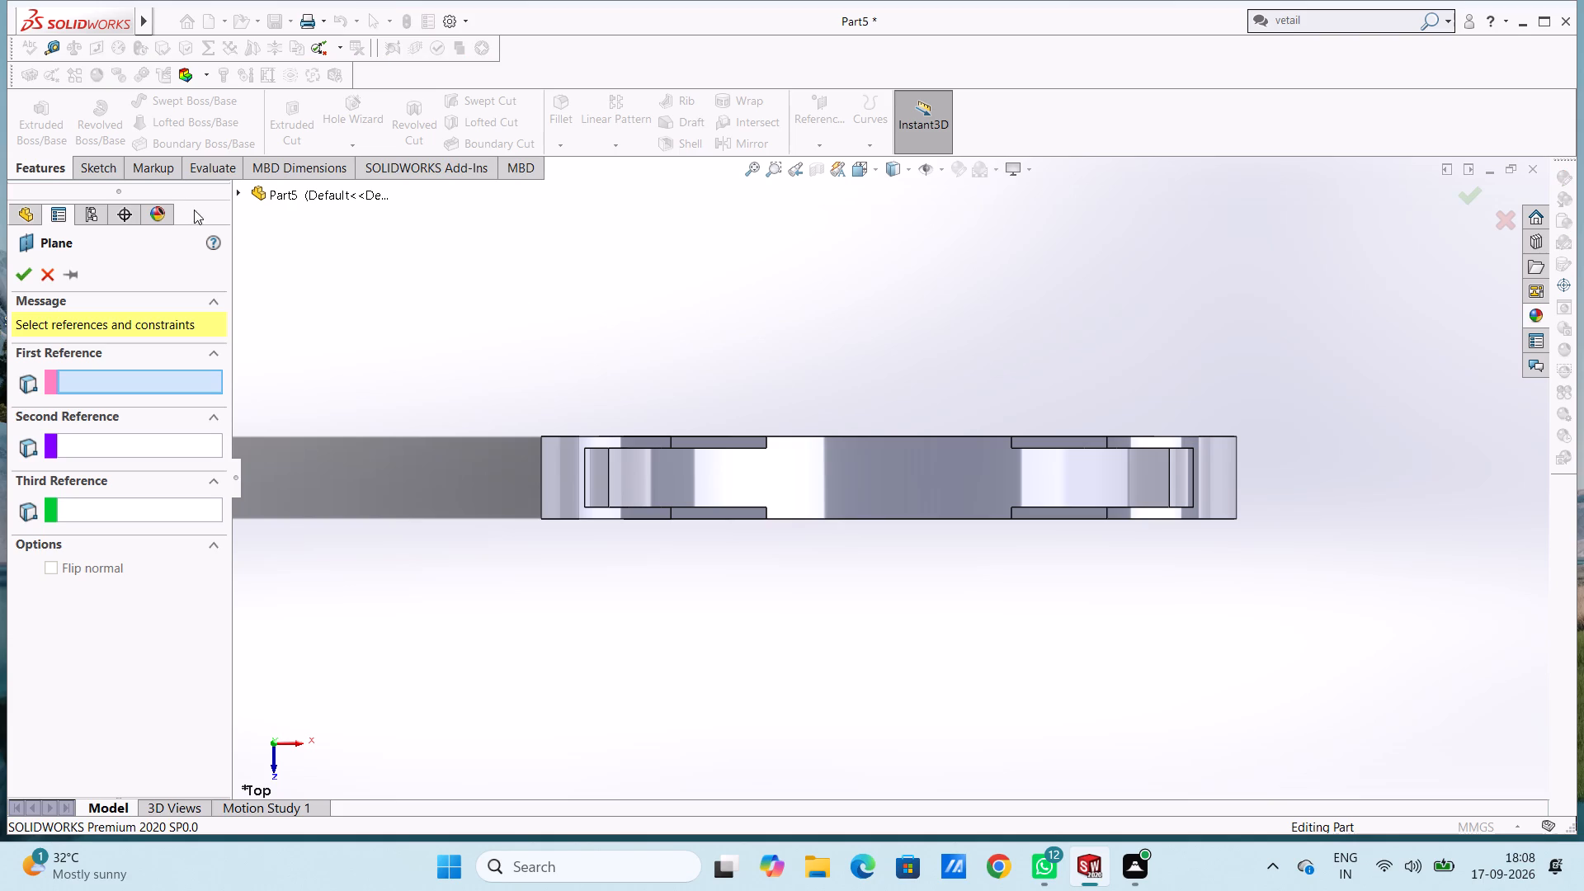
click(259, 196)
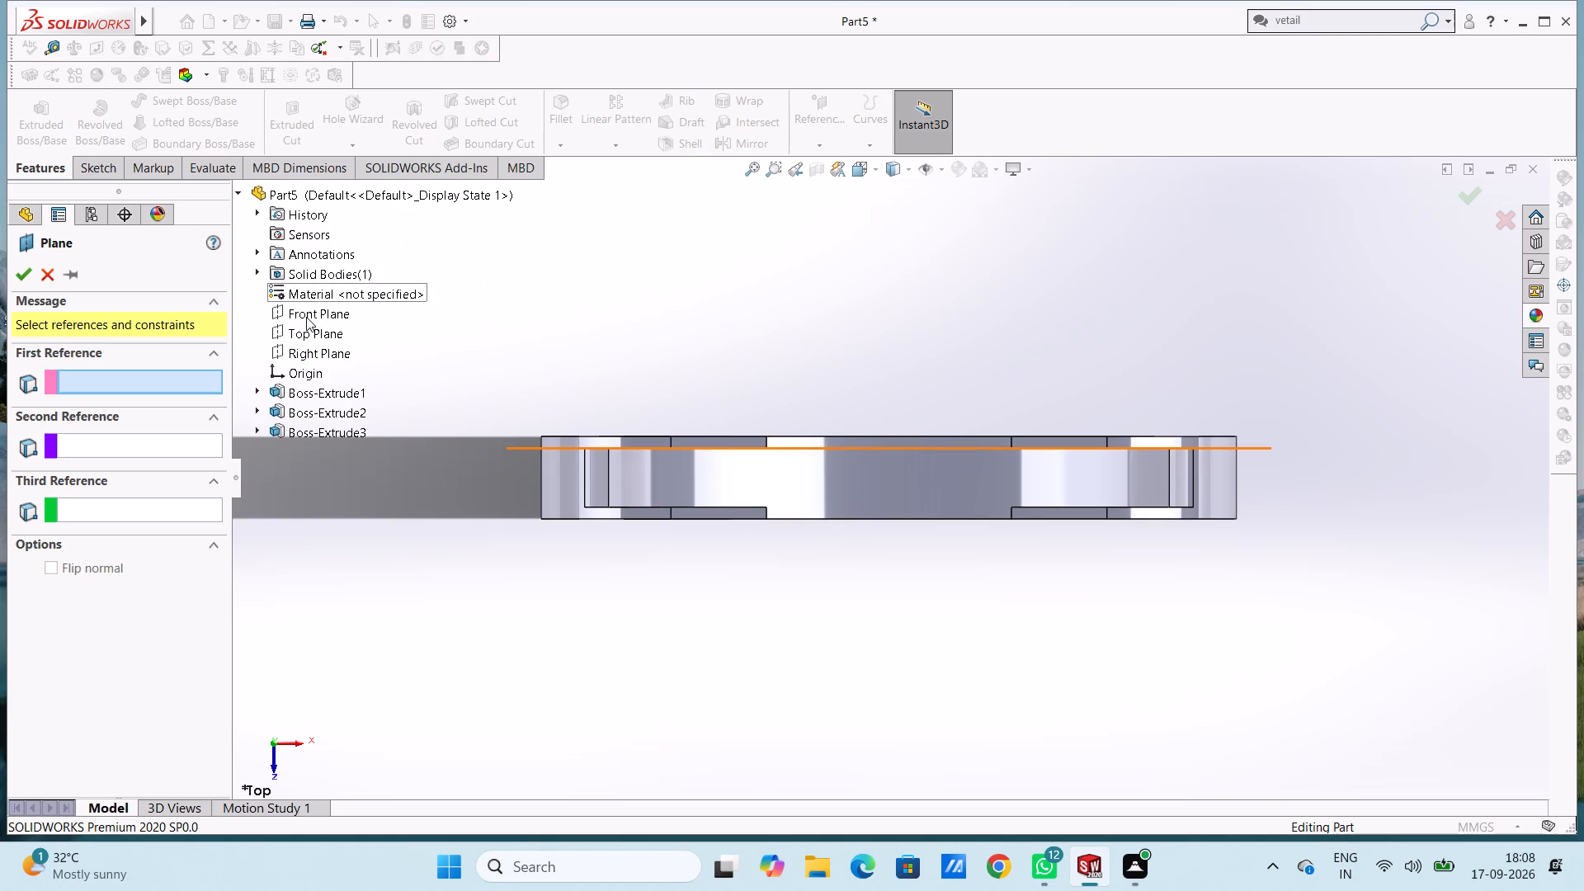
click(306, 317)
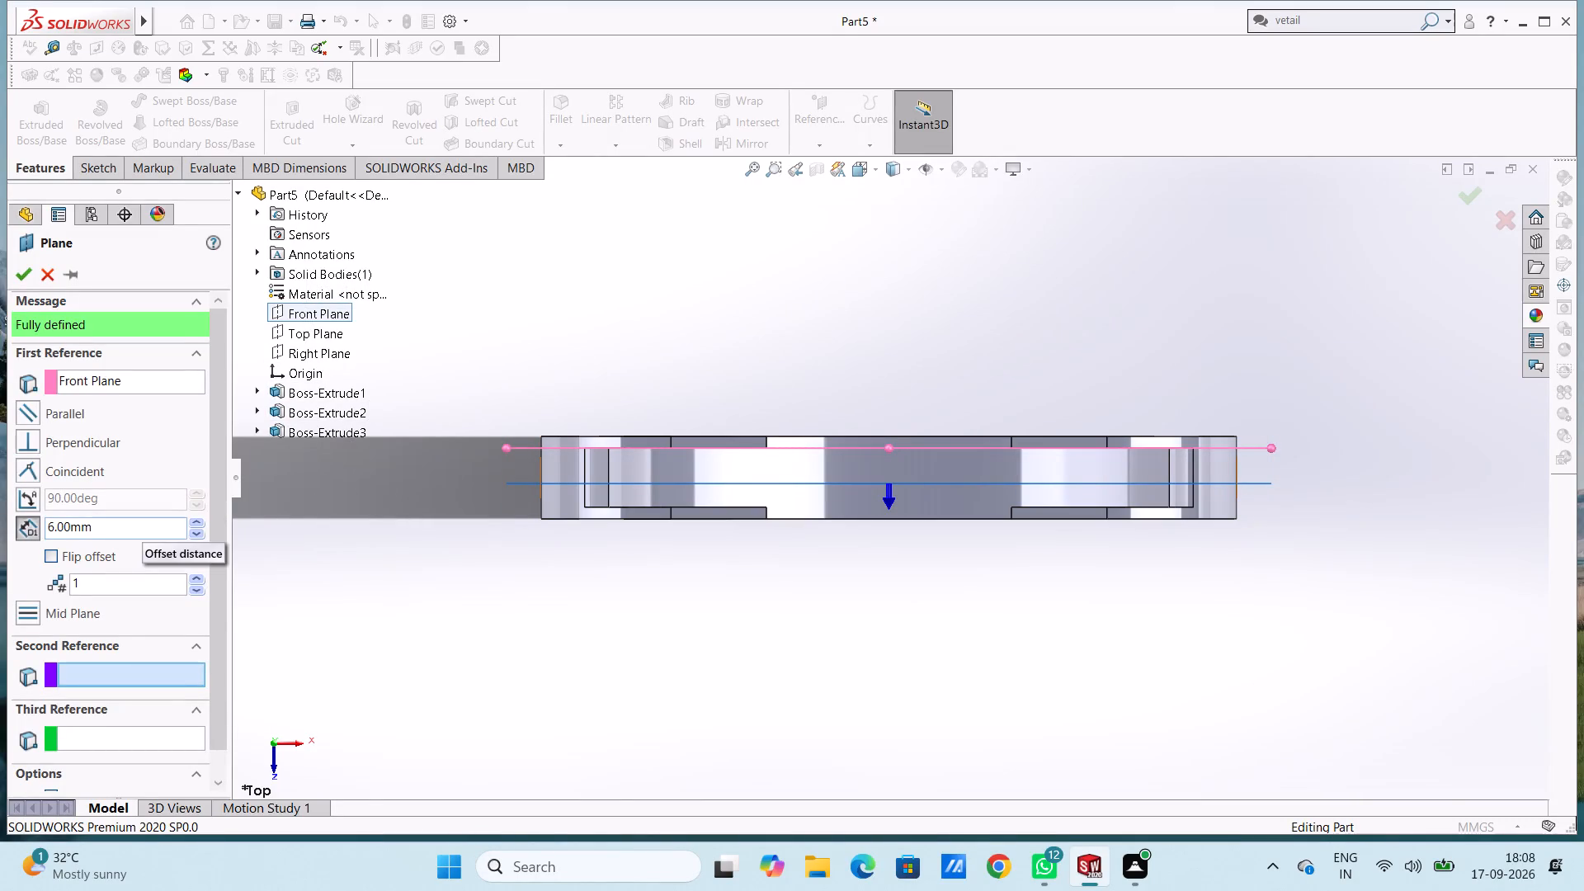
double_click(141, 528)
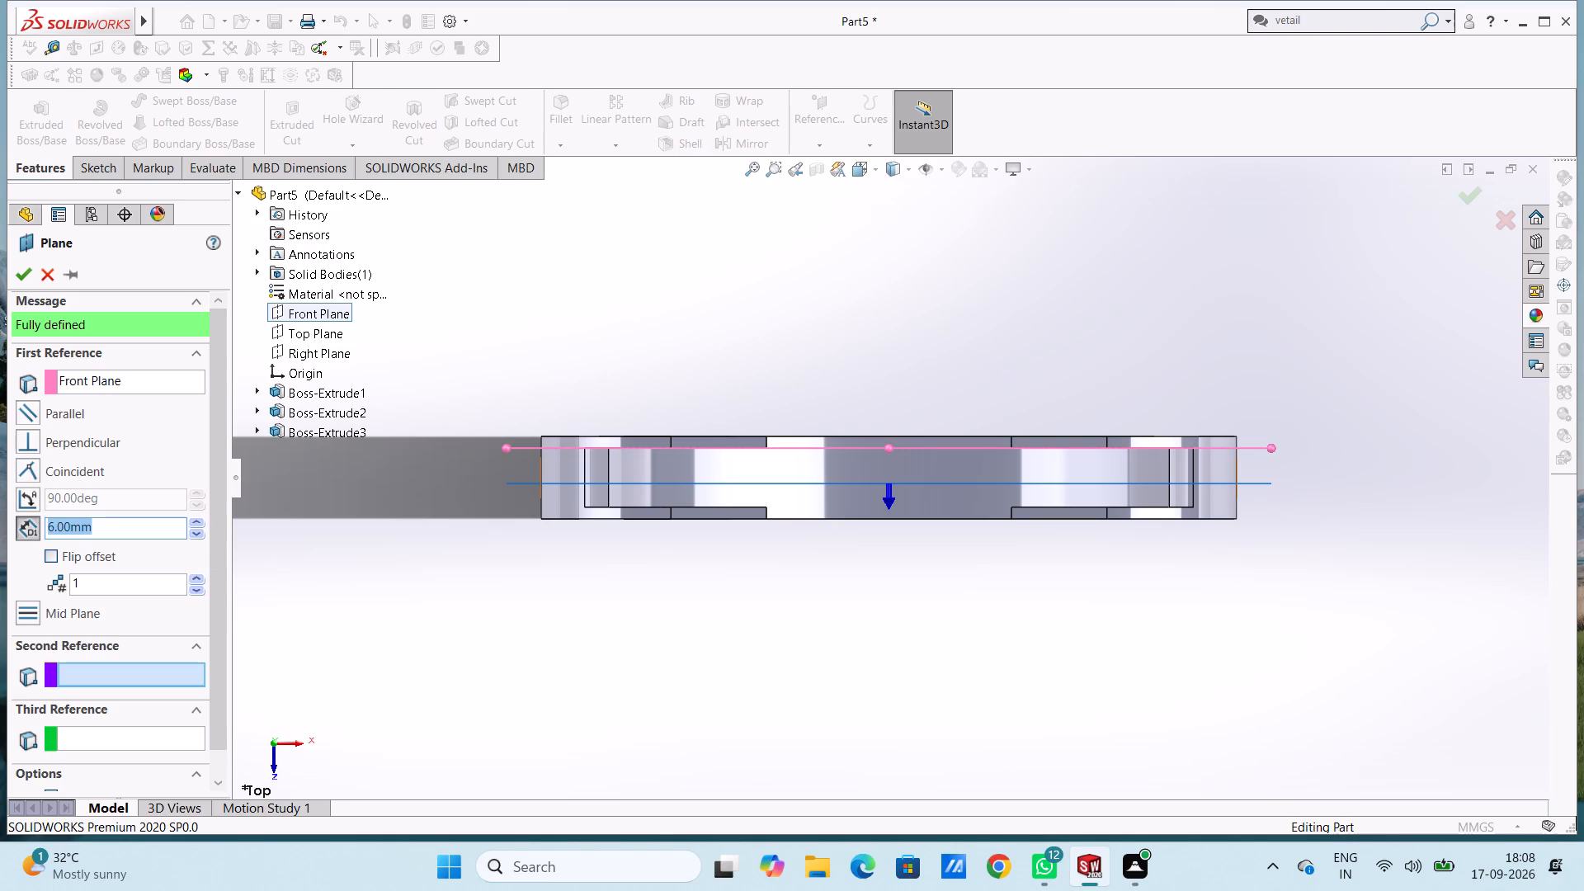
text(10)
key(Return)
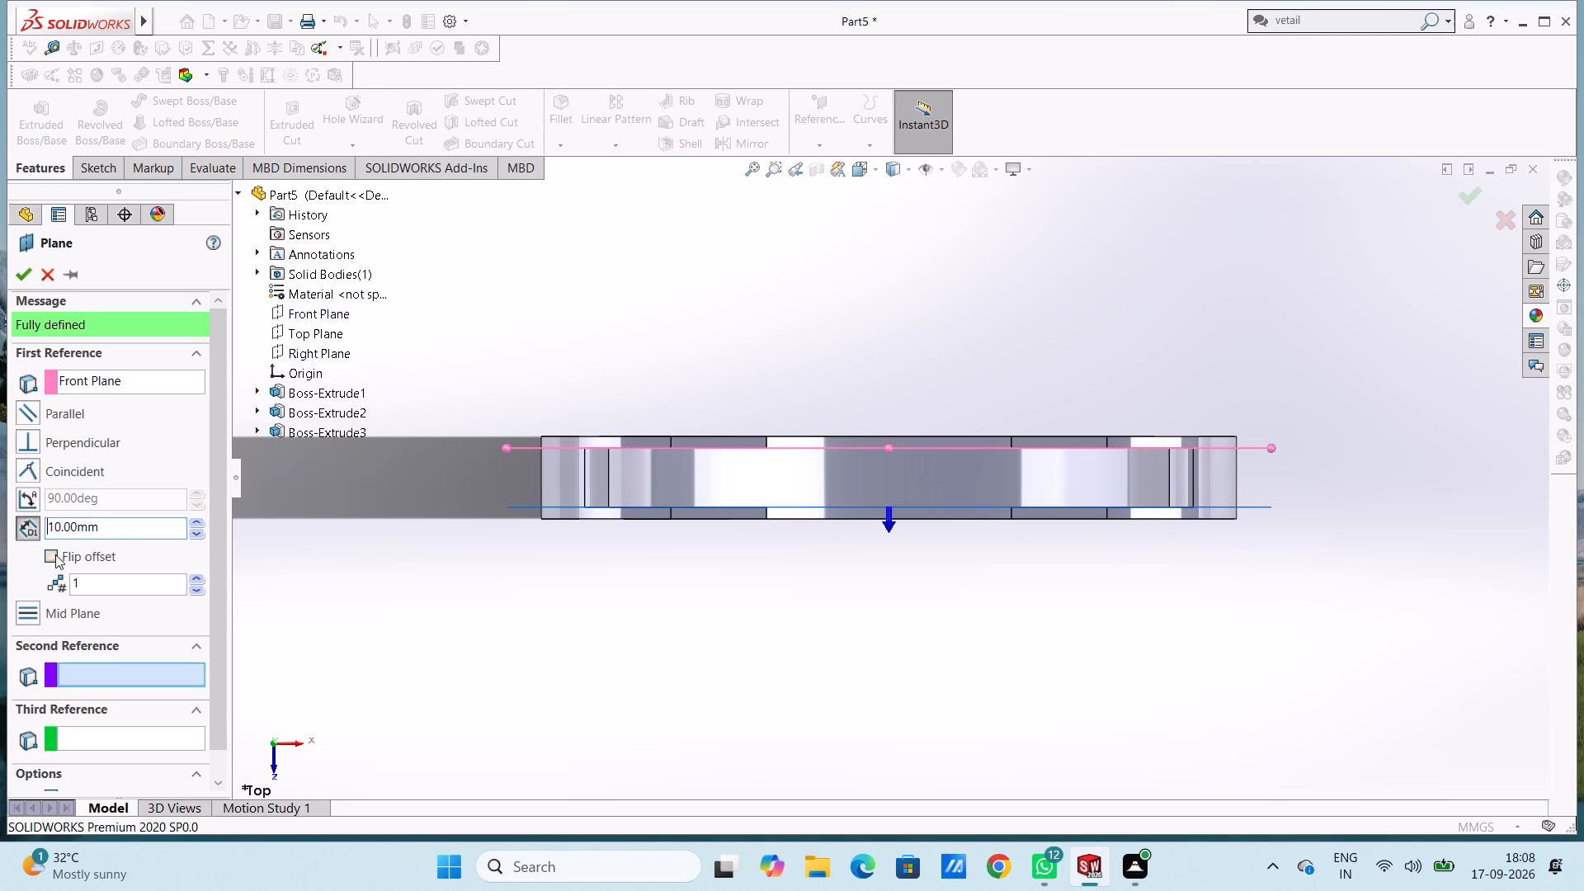
double_click(125, 530)
text(12)
key(Return)
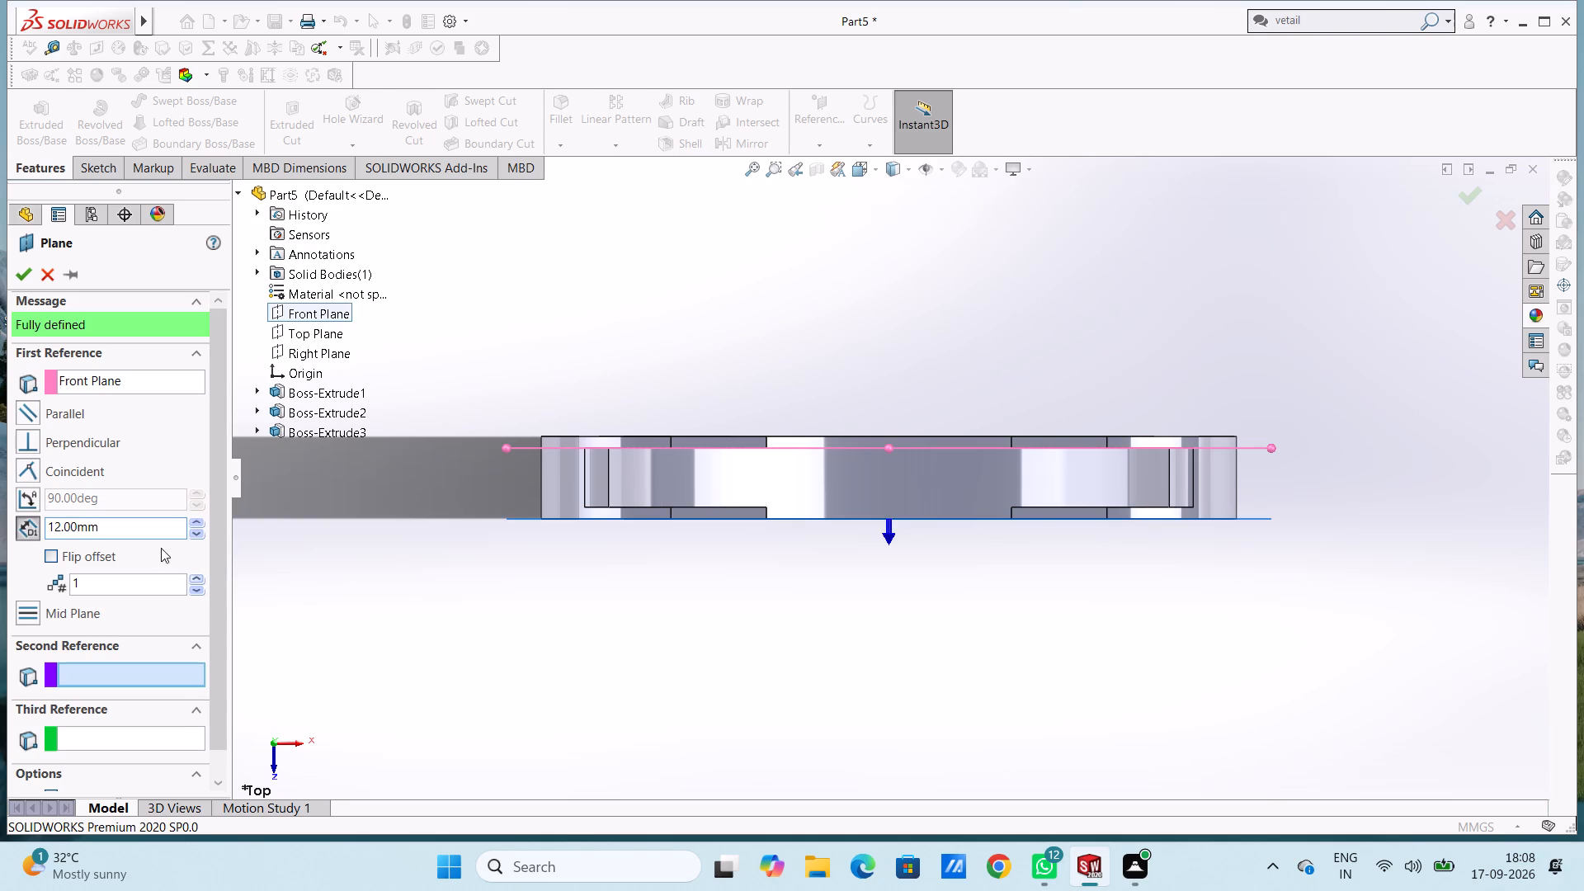
double_click(142, 532)
key(0)
key(Return)
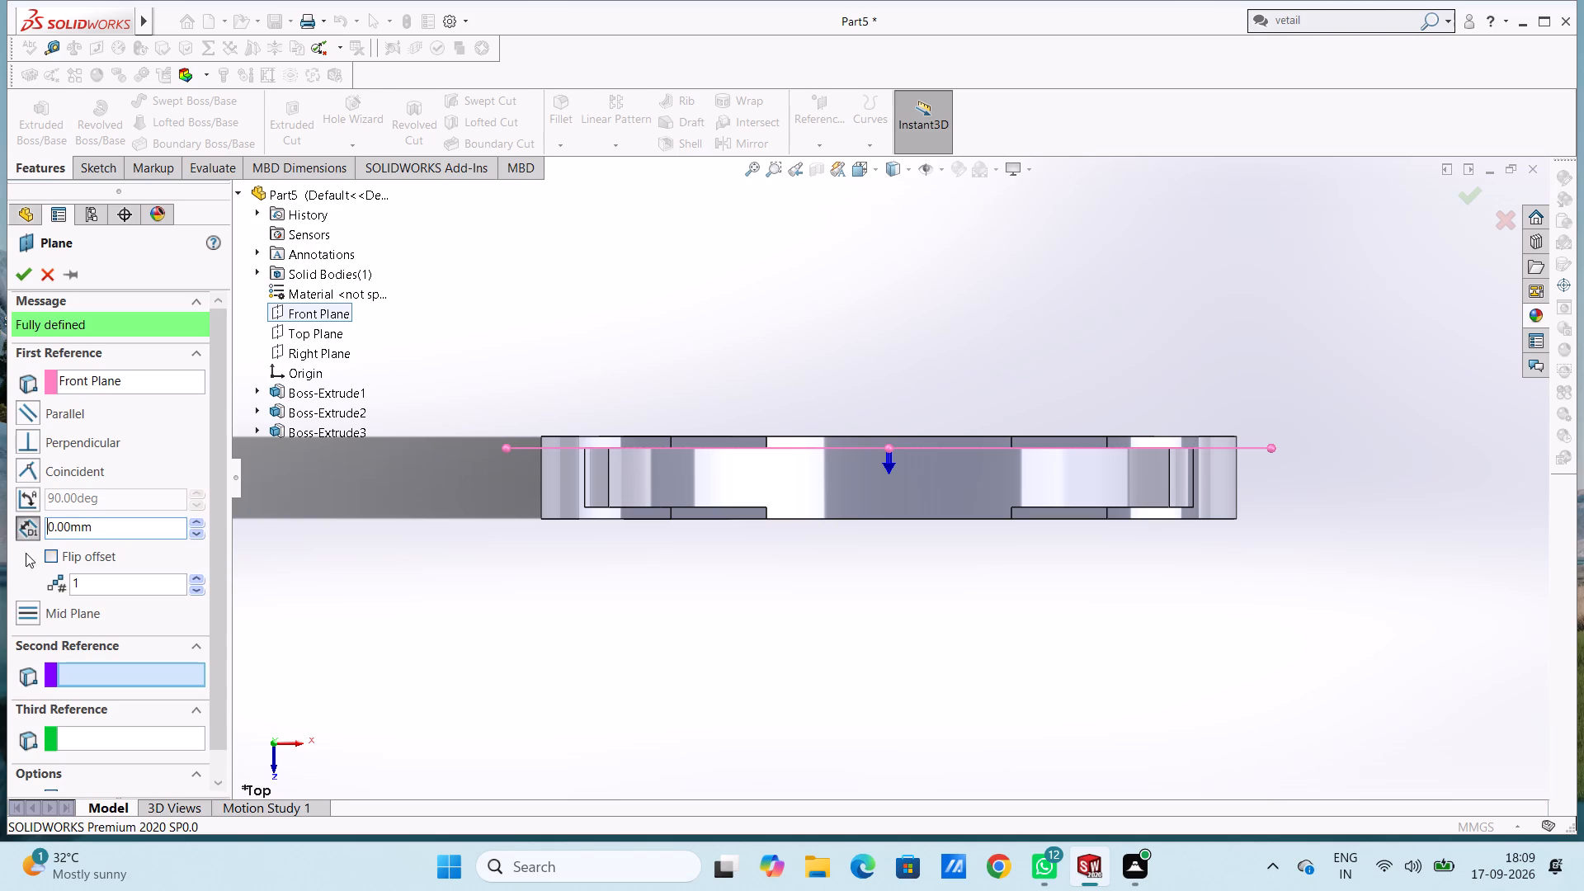
Set the plane's offset from the Front Plane to 5 mm, midway through the plate's thickness, and create it.
double_click(99, 527)
key(5)
key(Return)
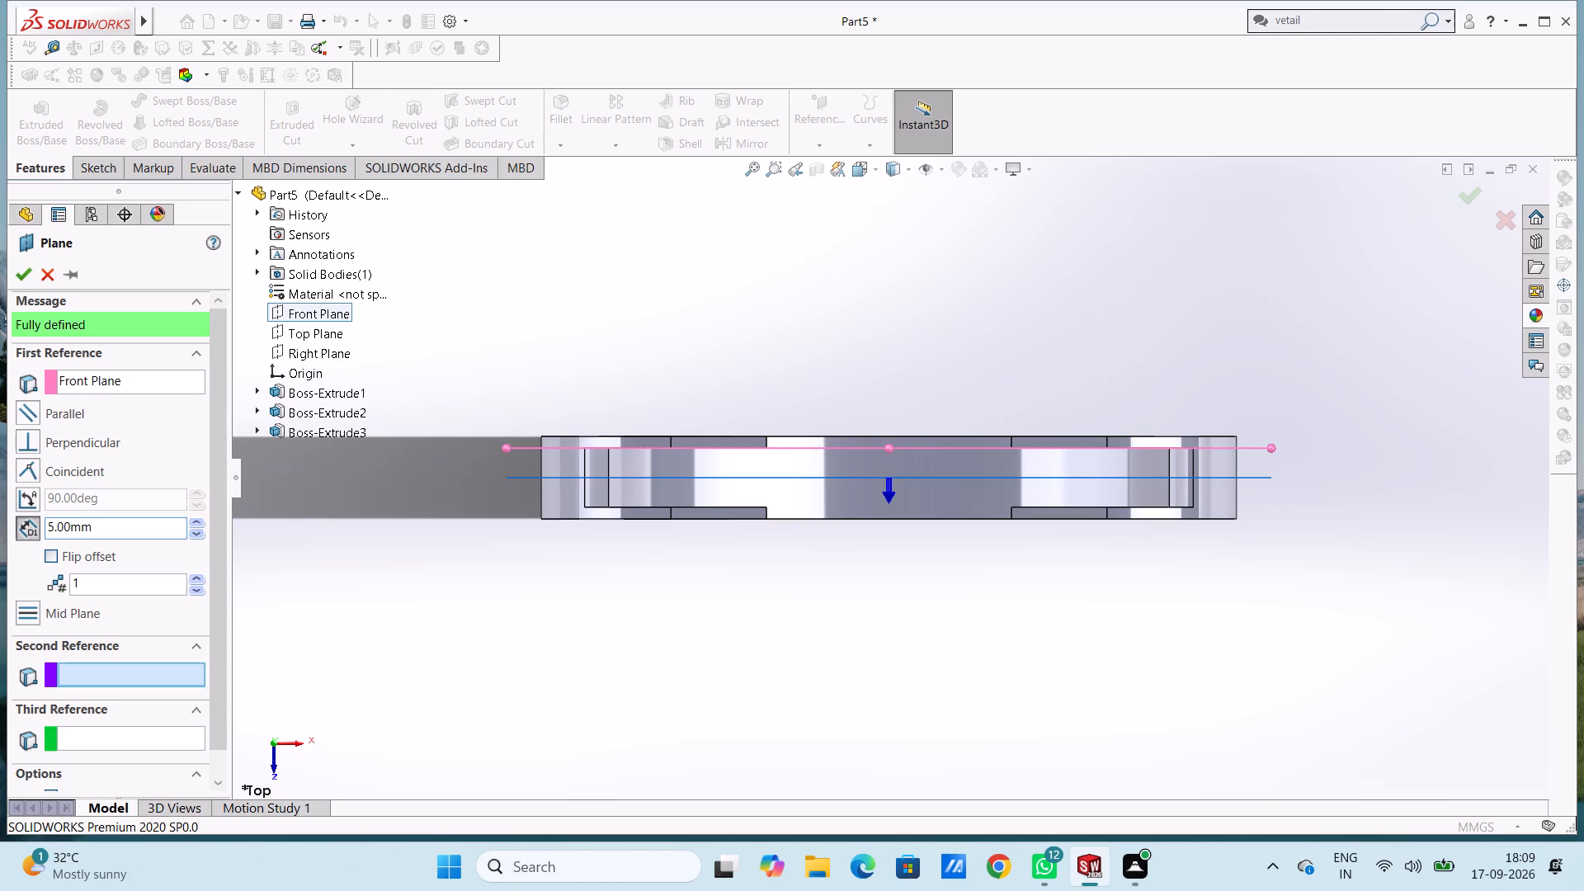
middle_drag(620, 673, 615, 686)
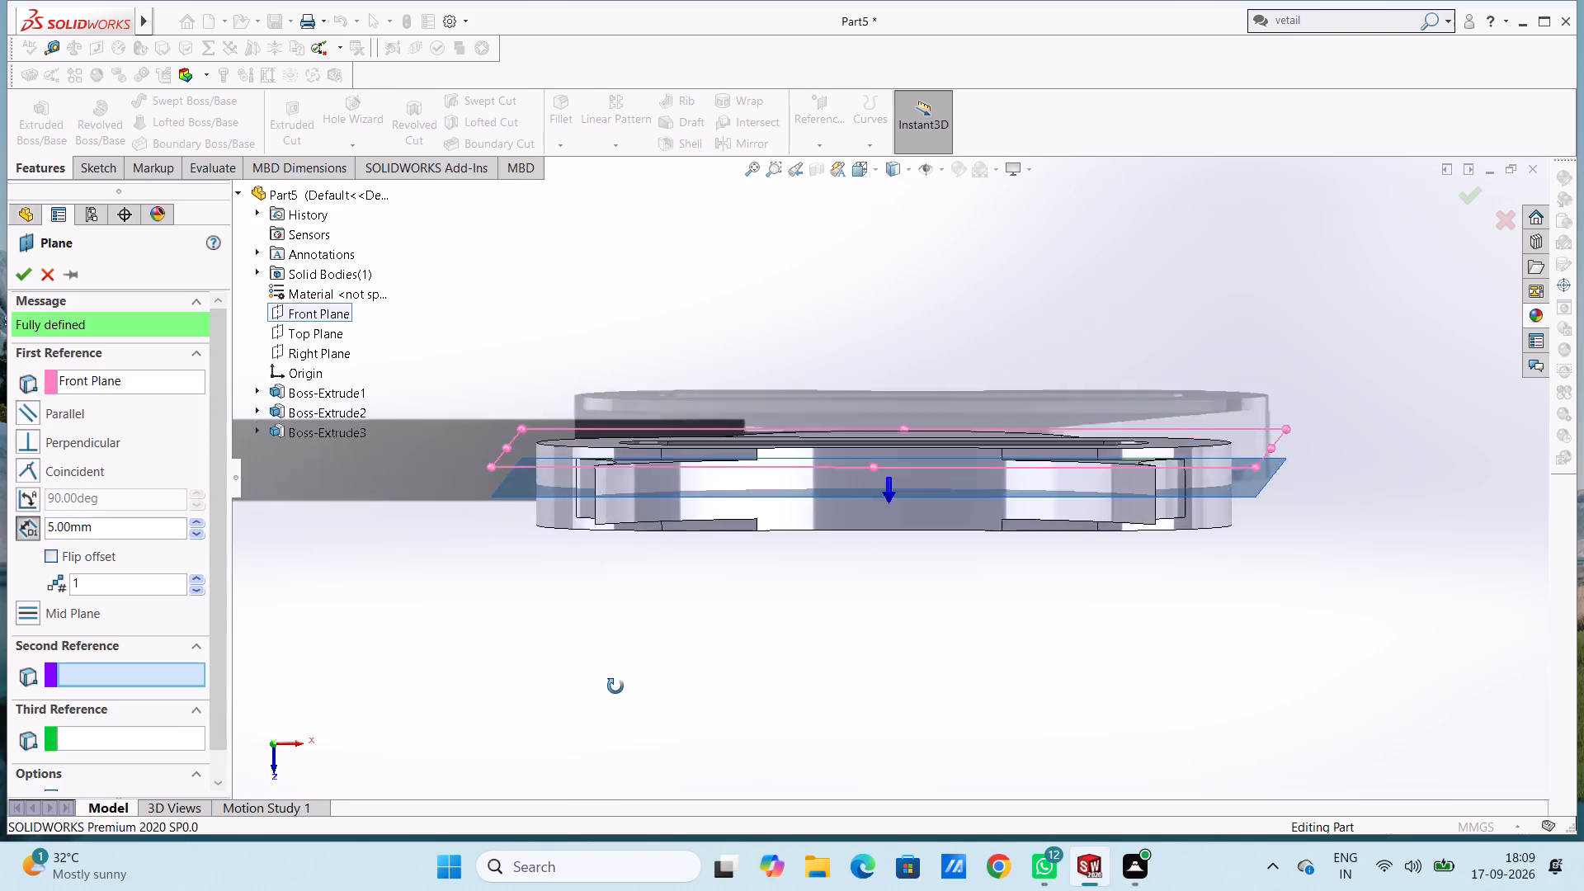
middle_drag(615, 686, 669, 629)
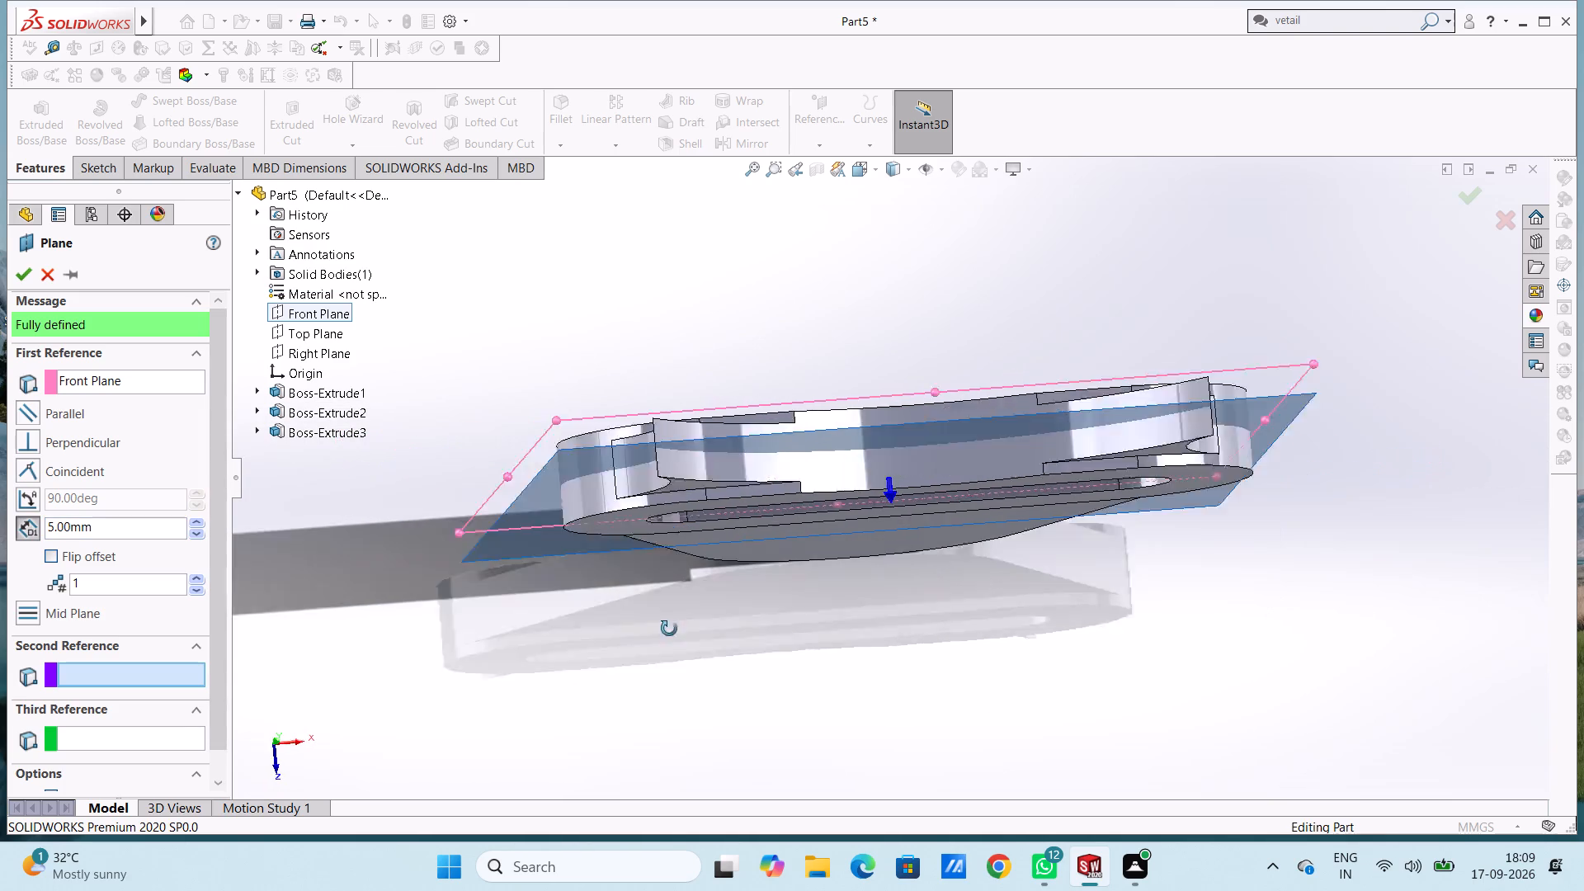
middle_drag(669, 629, 776, 604)
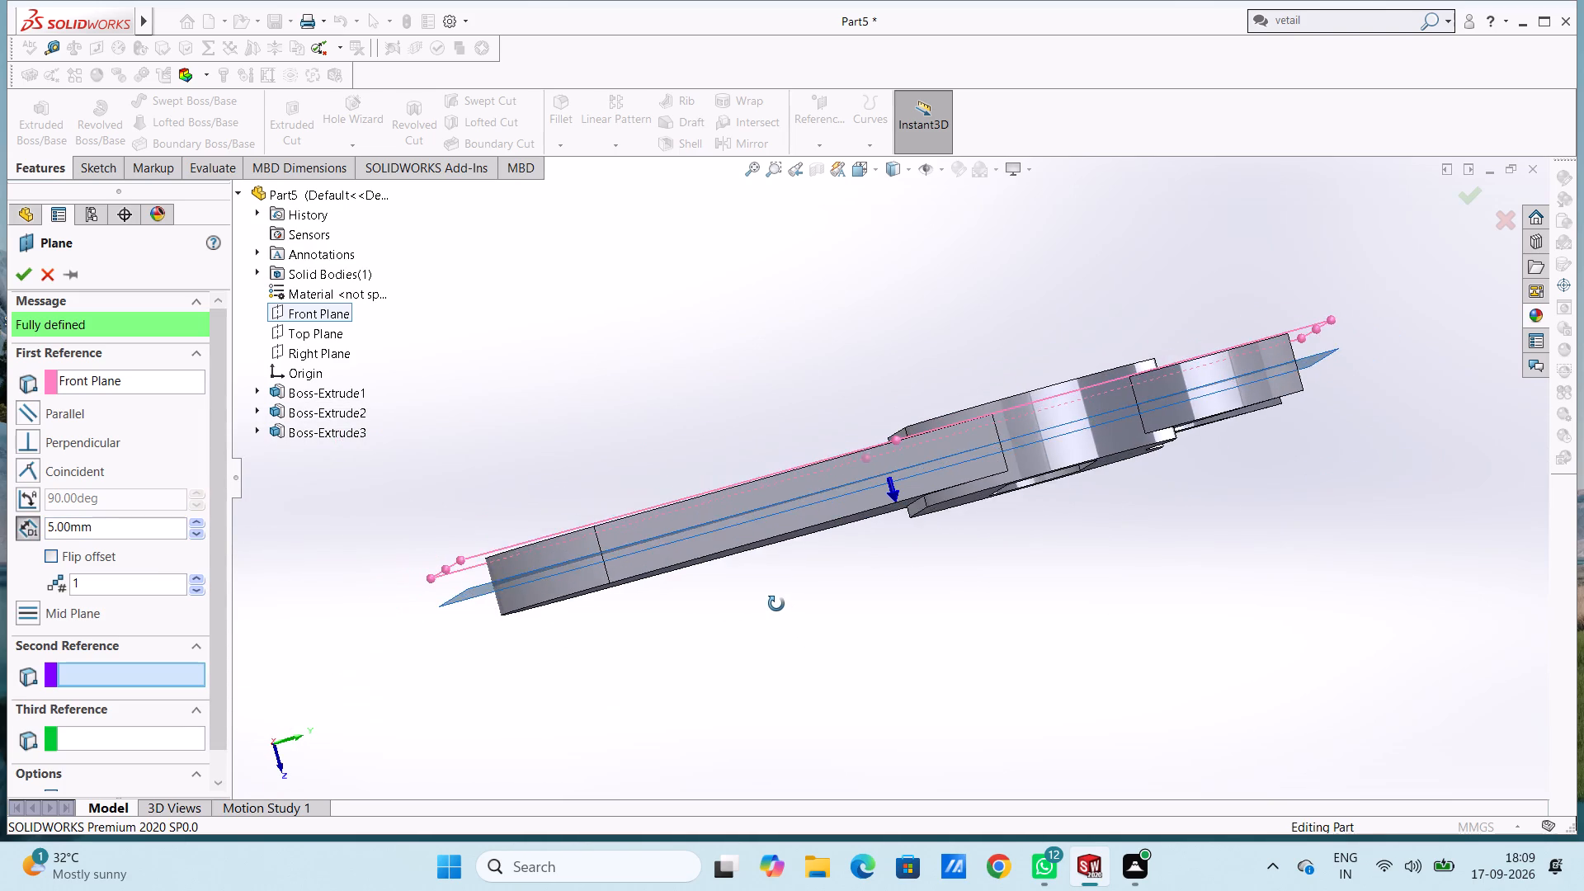
middle_drag(776, 604, 710, 646)
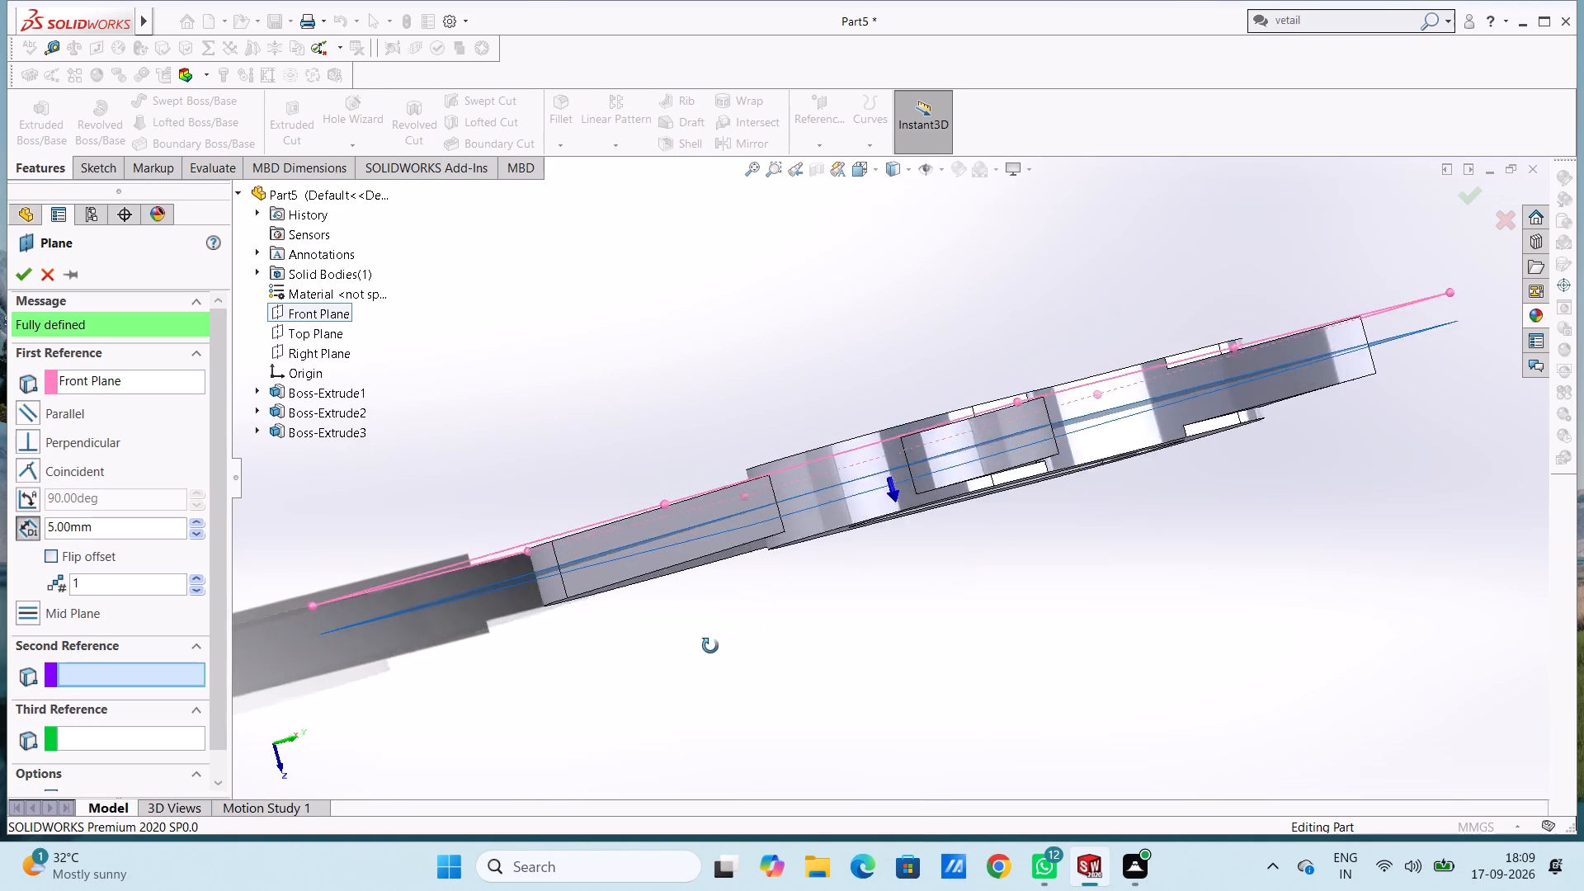
middle_drag(710, 646, 613, 700)
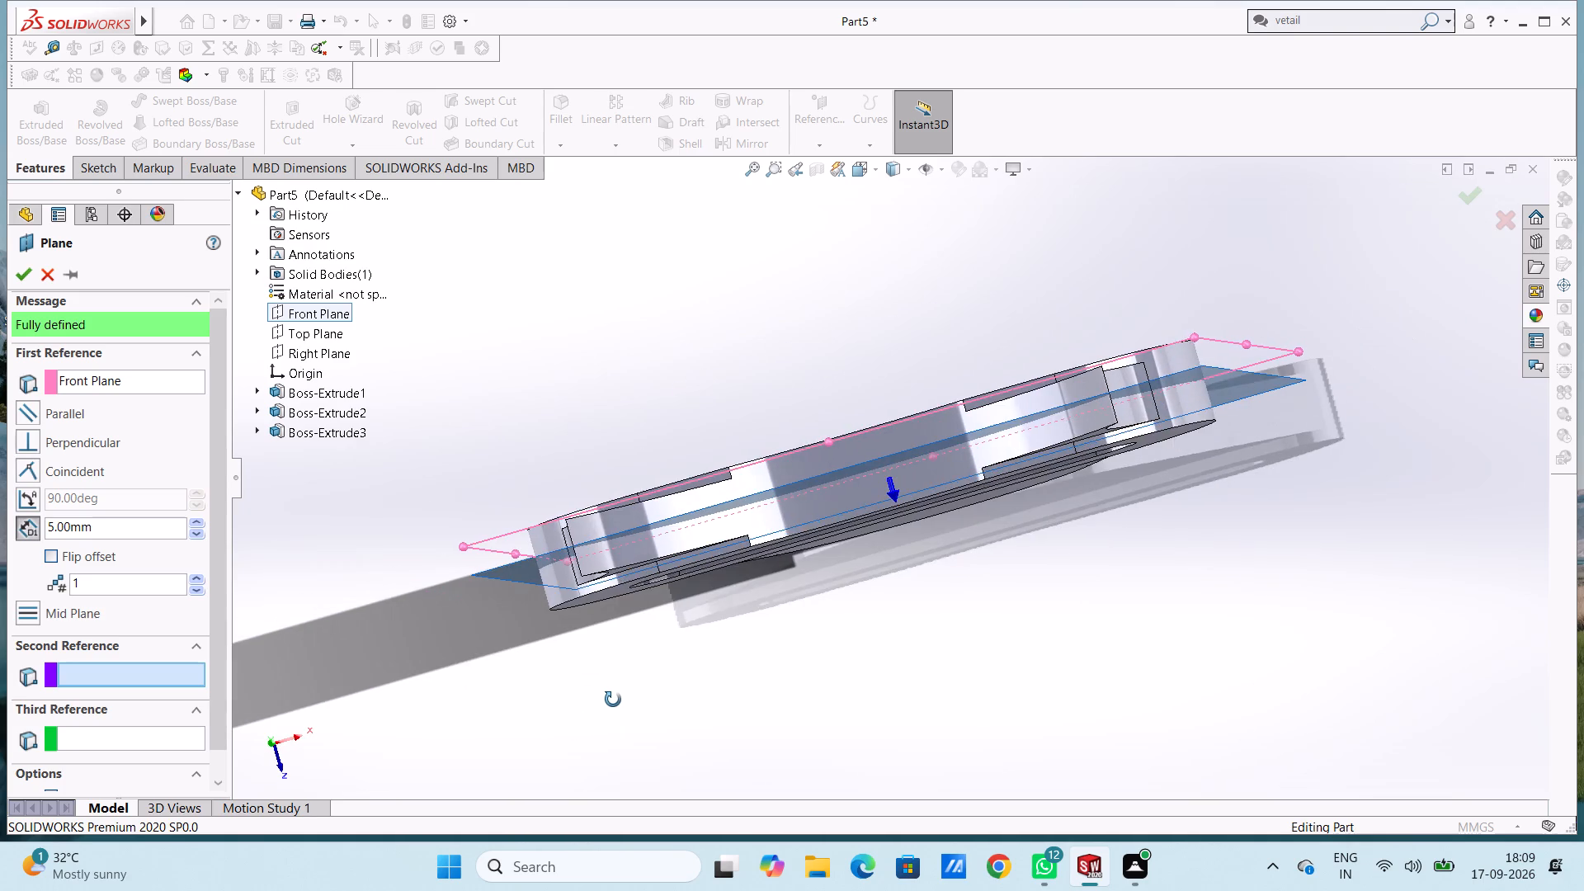
middle_drag(613, 700, 615, 684)
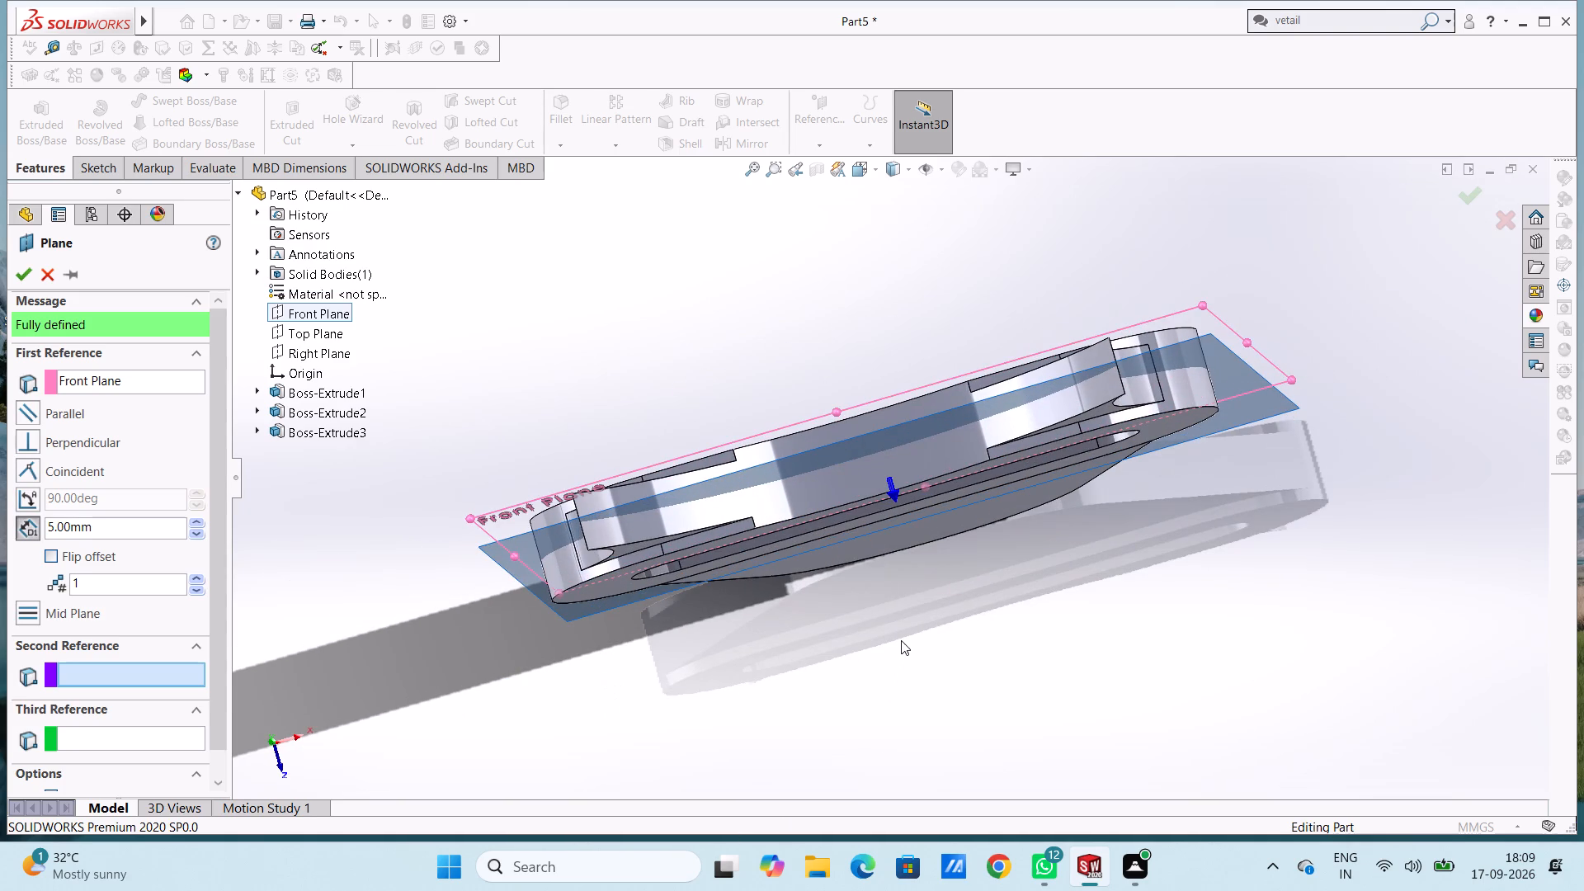
key(ctrl+5)
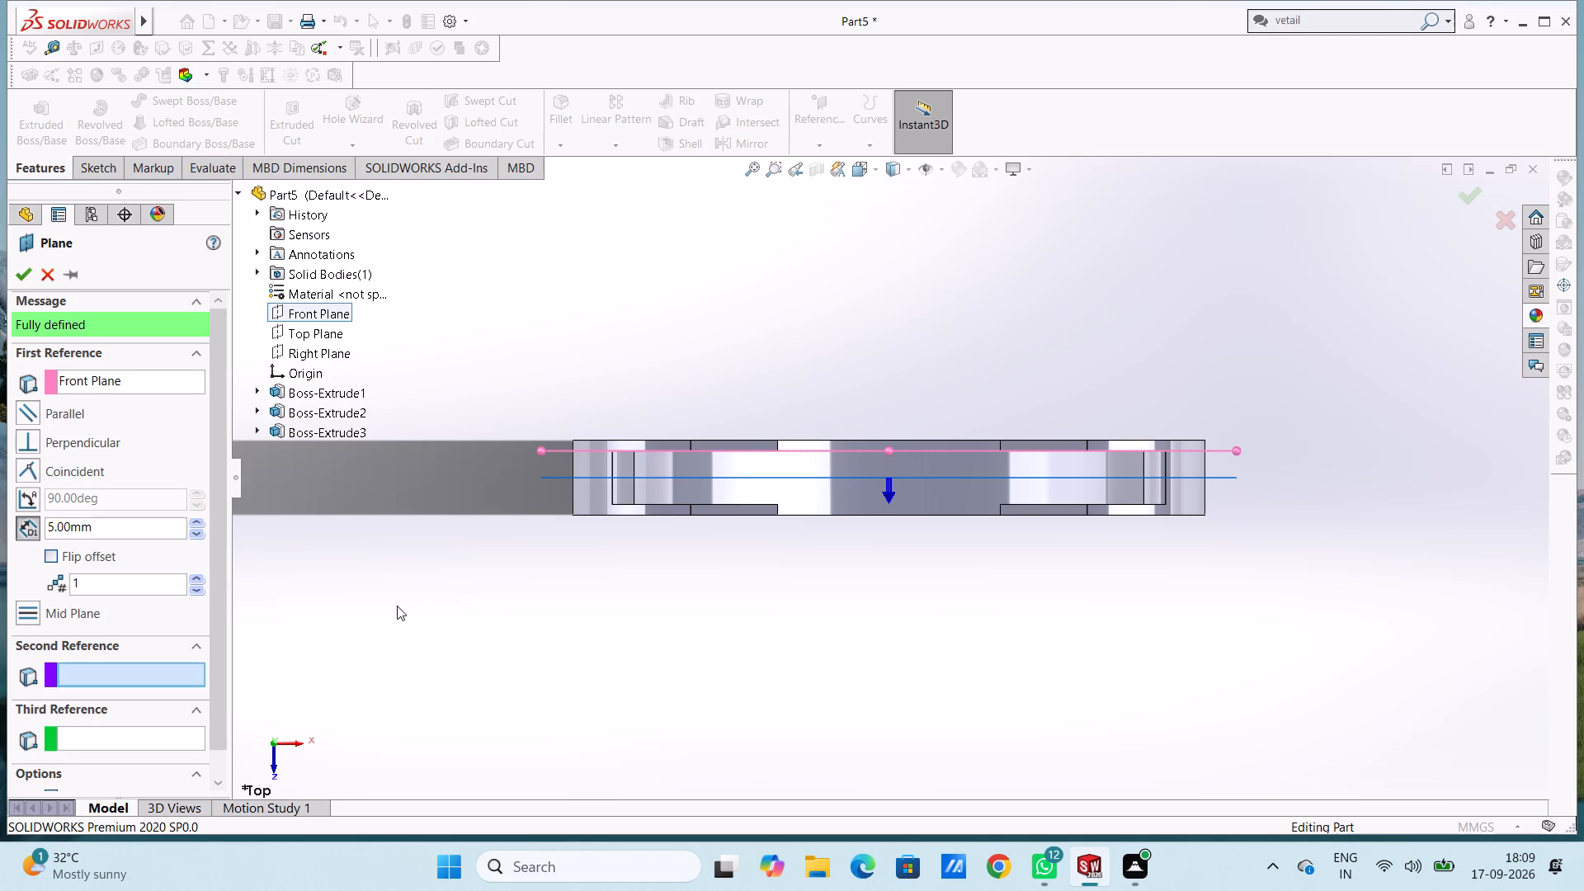
click(16, 280)
click(474, 550)
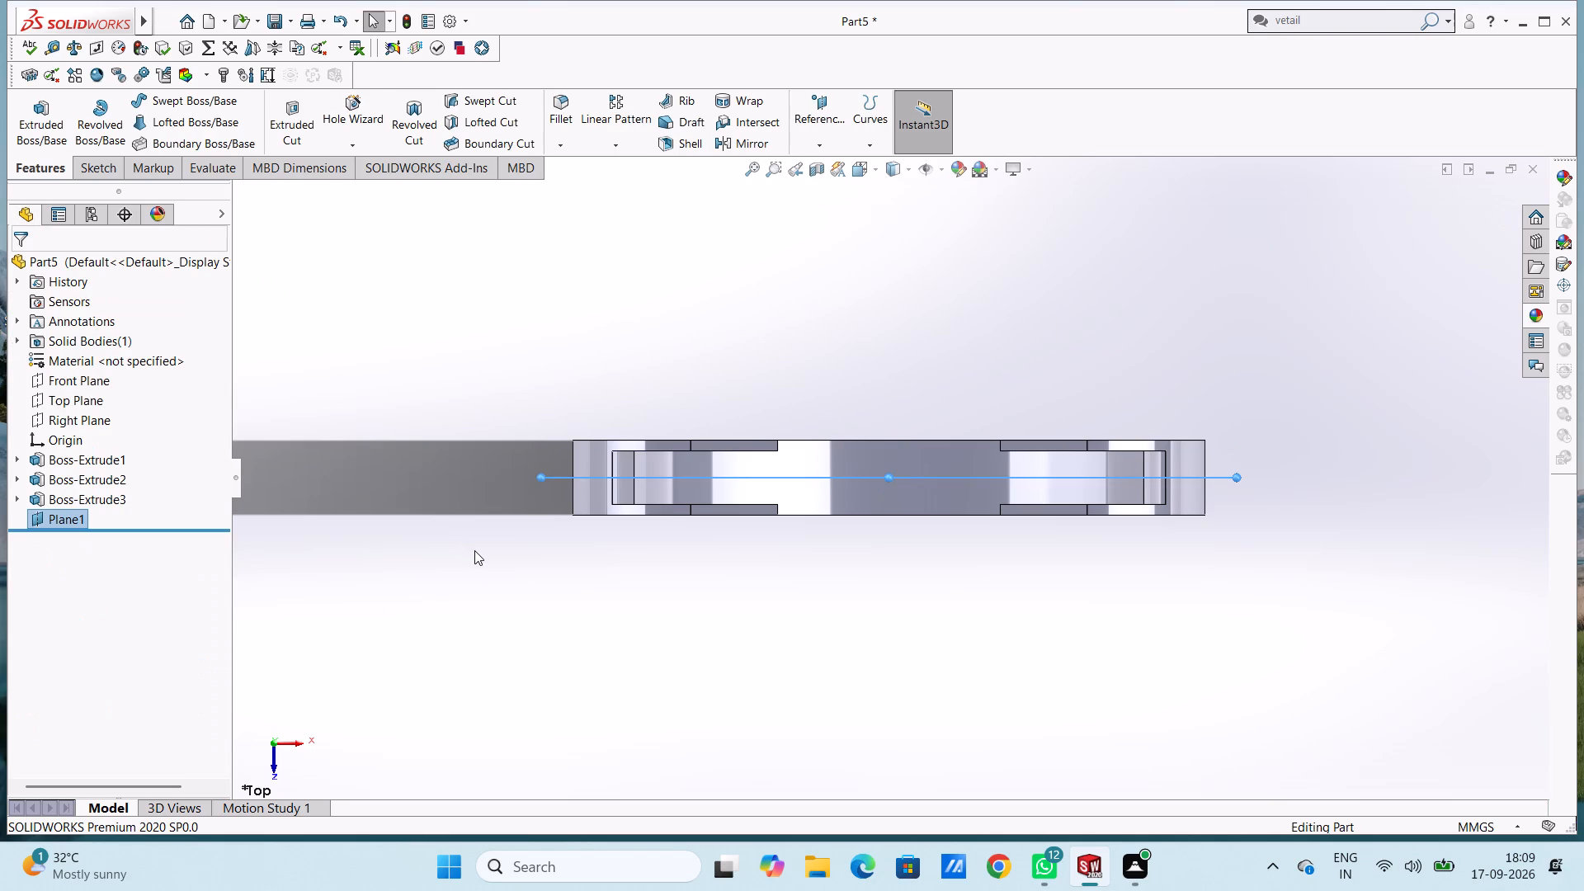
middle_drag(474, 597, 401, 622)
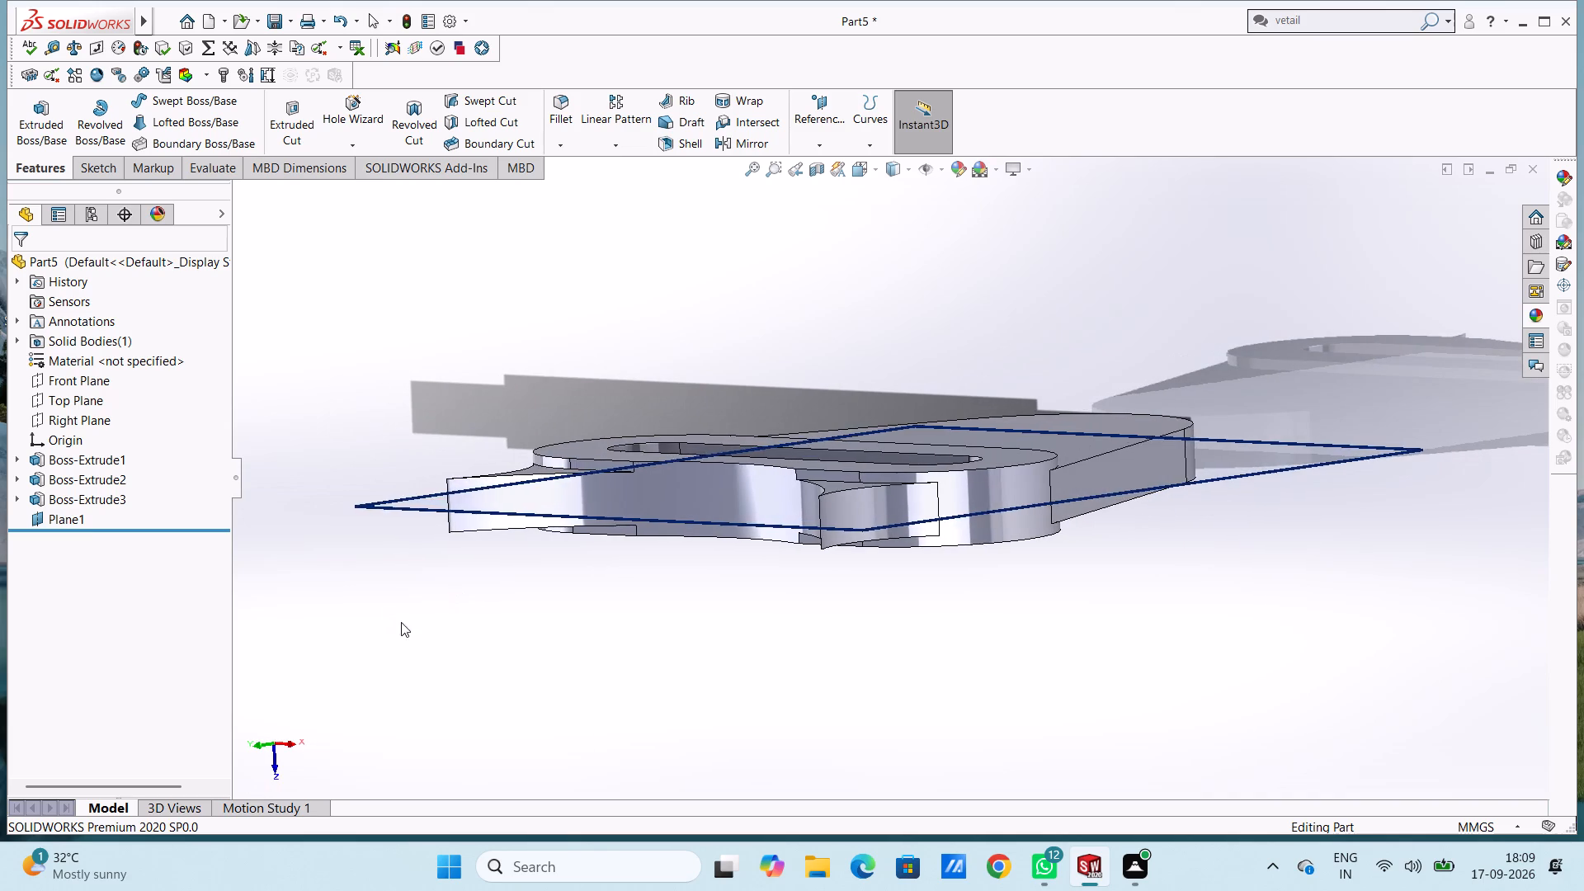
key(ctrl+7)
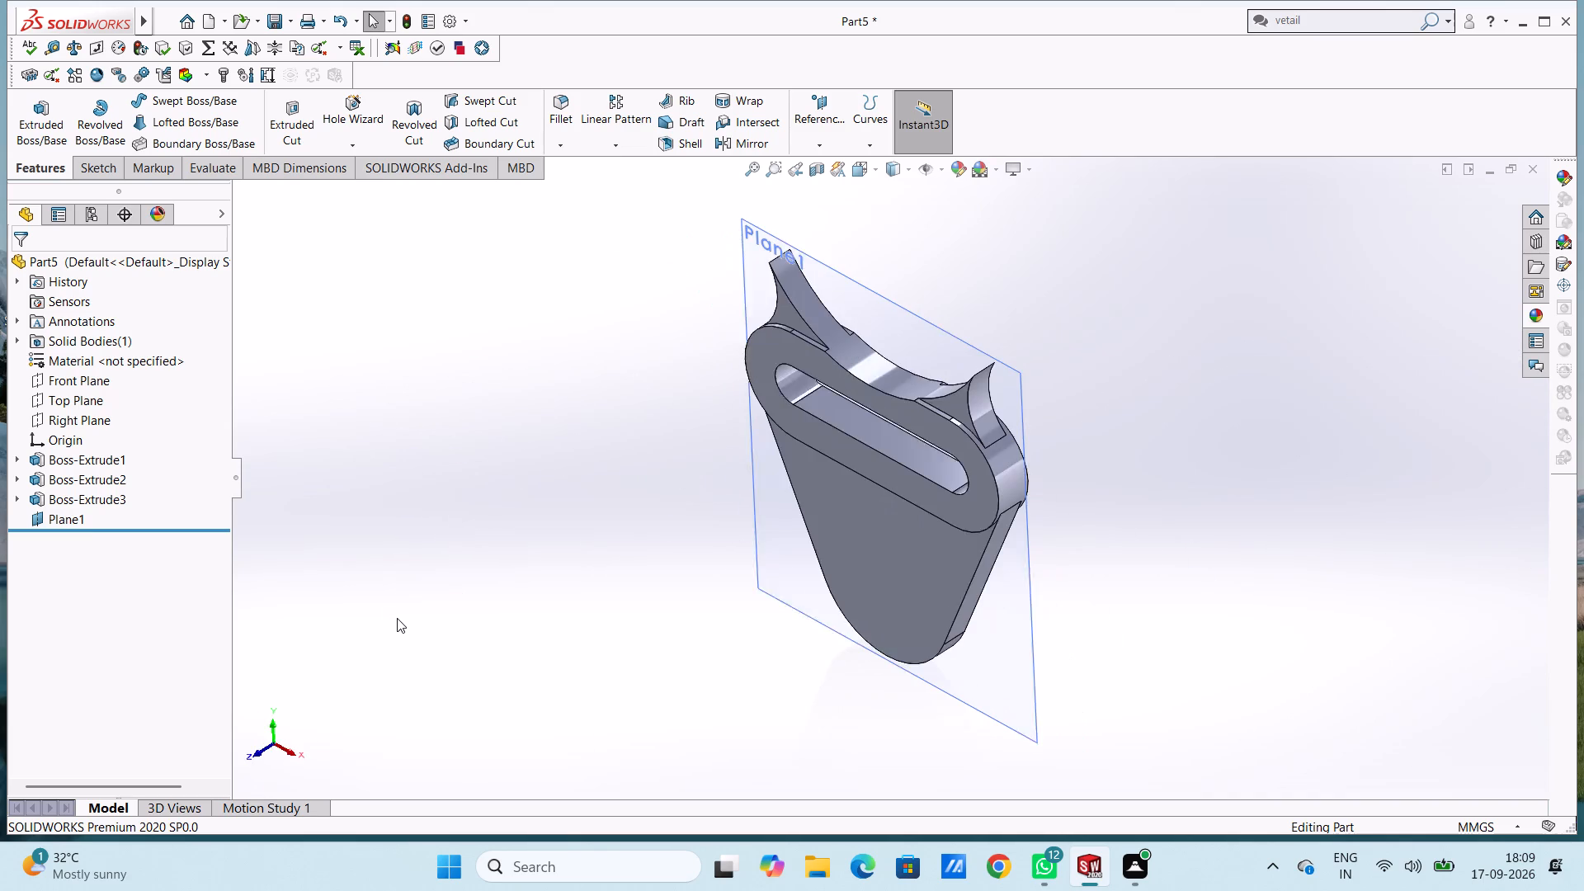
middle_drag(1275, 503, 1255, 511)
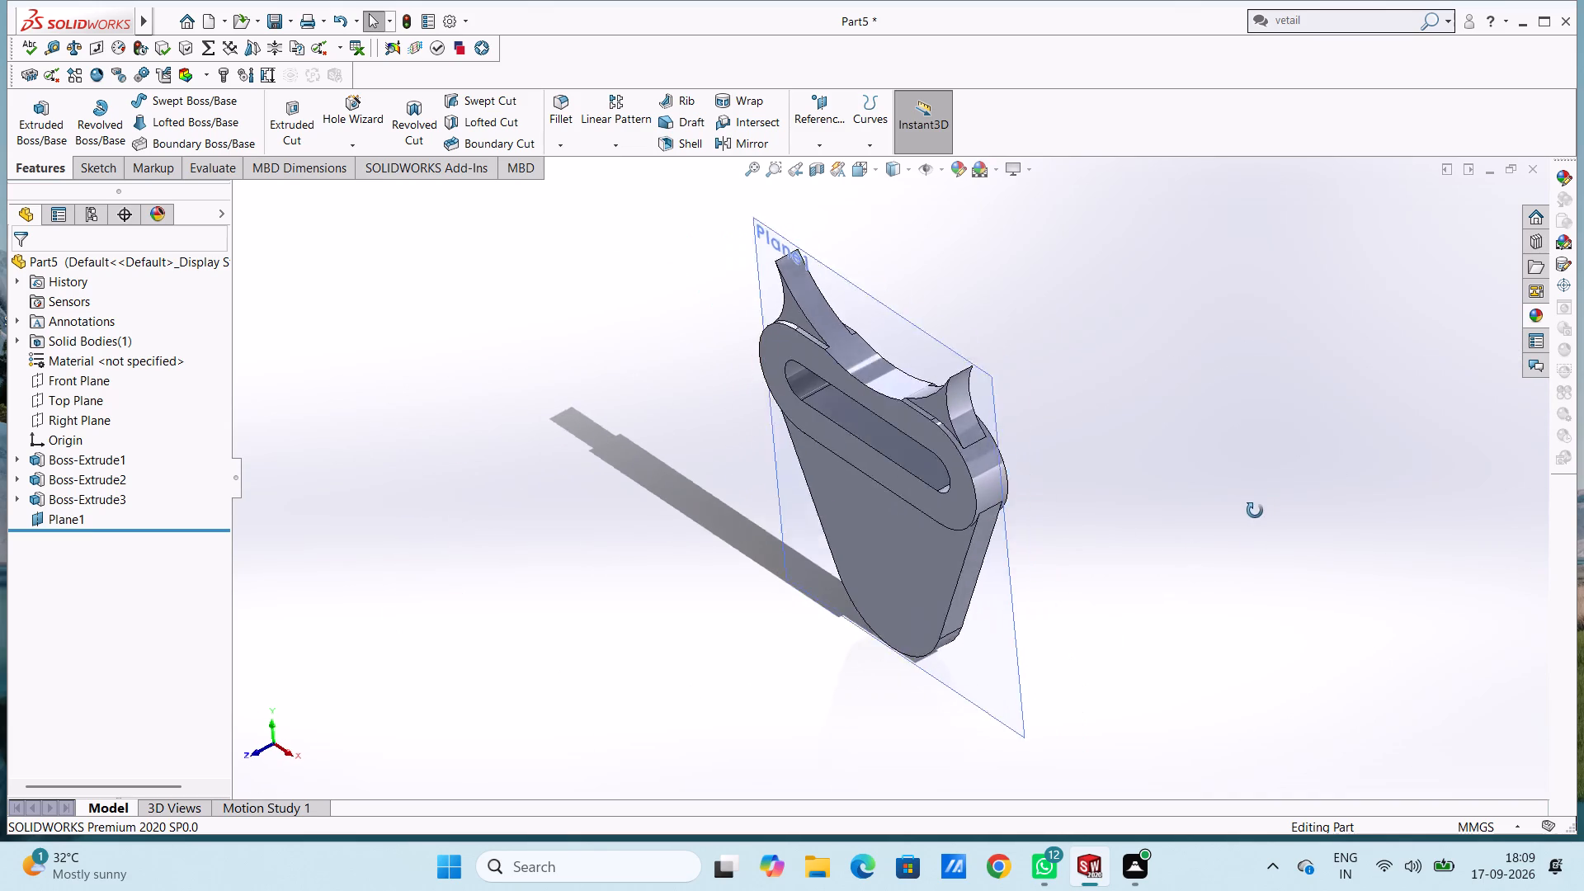
Open a new sketch on the mid-thickness reference plane, Plane1, in front view.
middle_drag(1255, 511, 1198, 437)
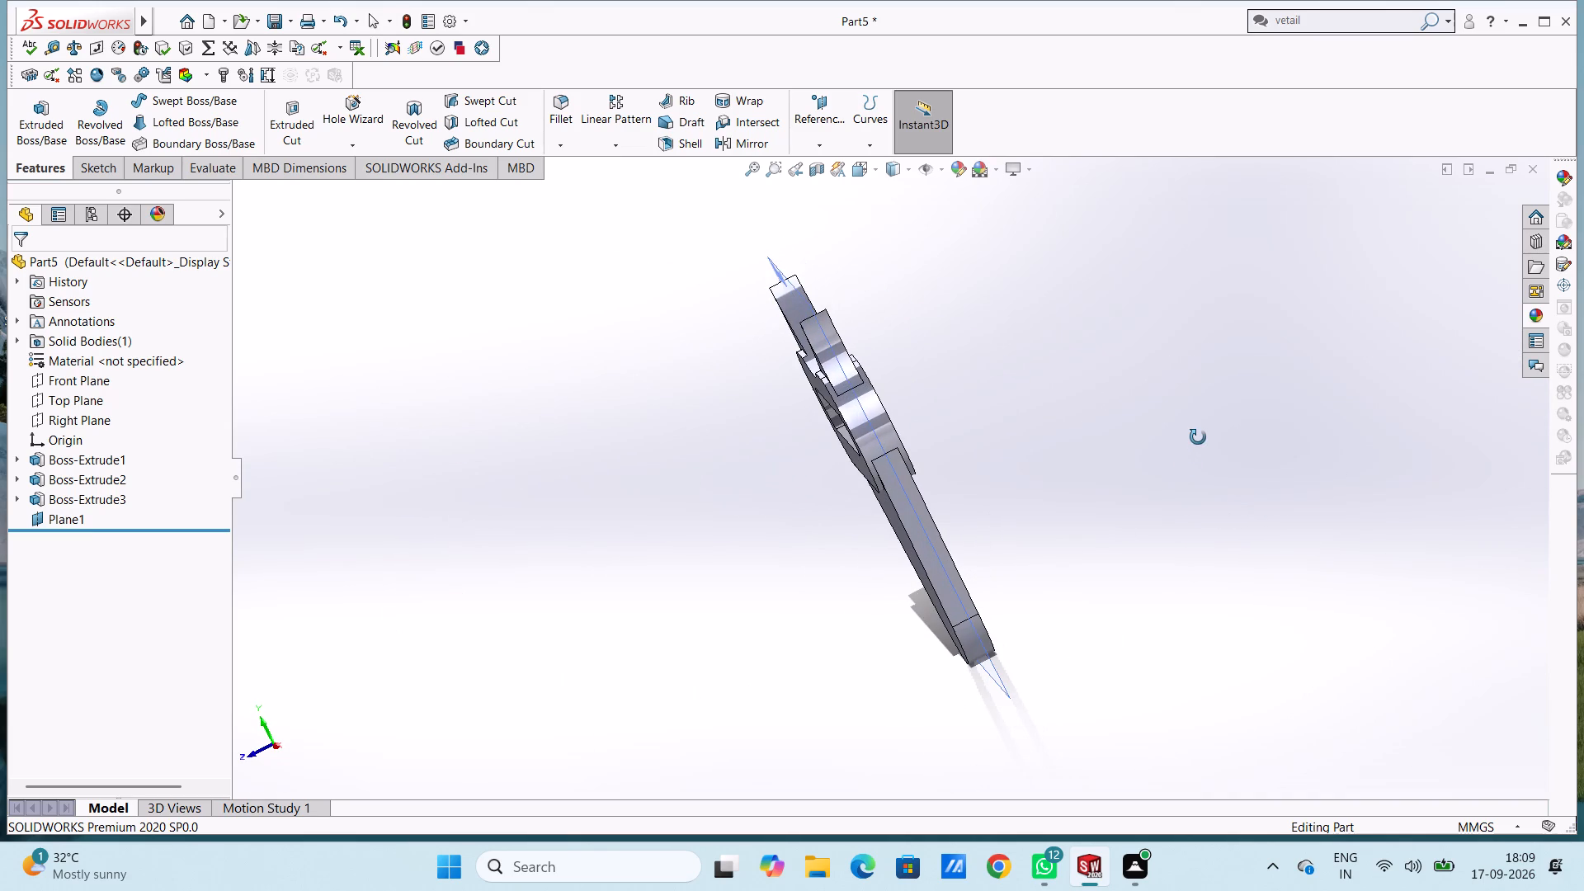
middle_drag(1198, 437, 1192, 443)
key(ctrl+1)
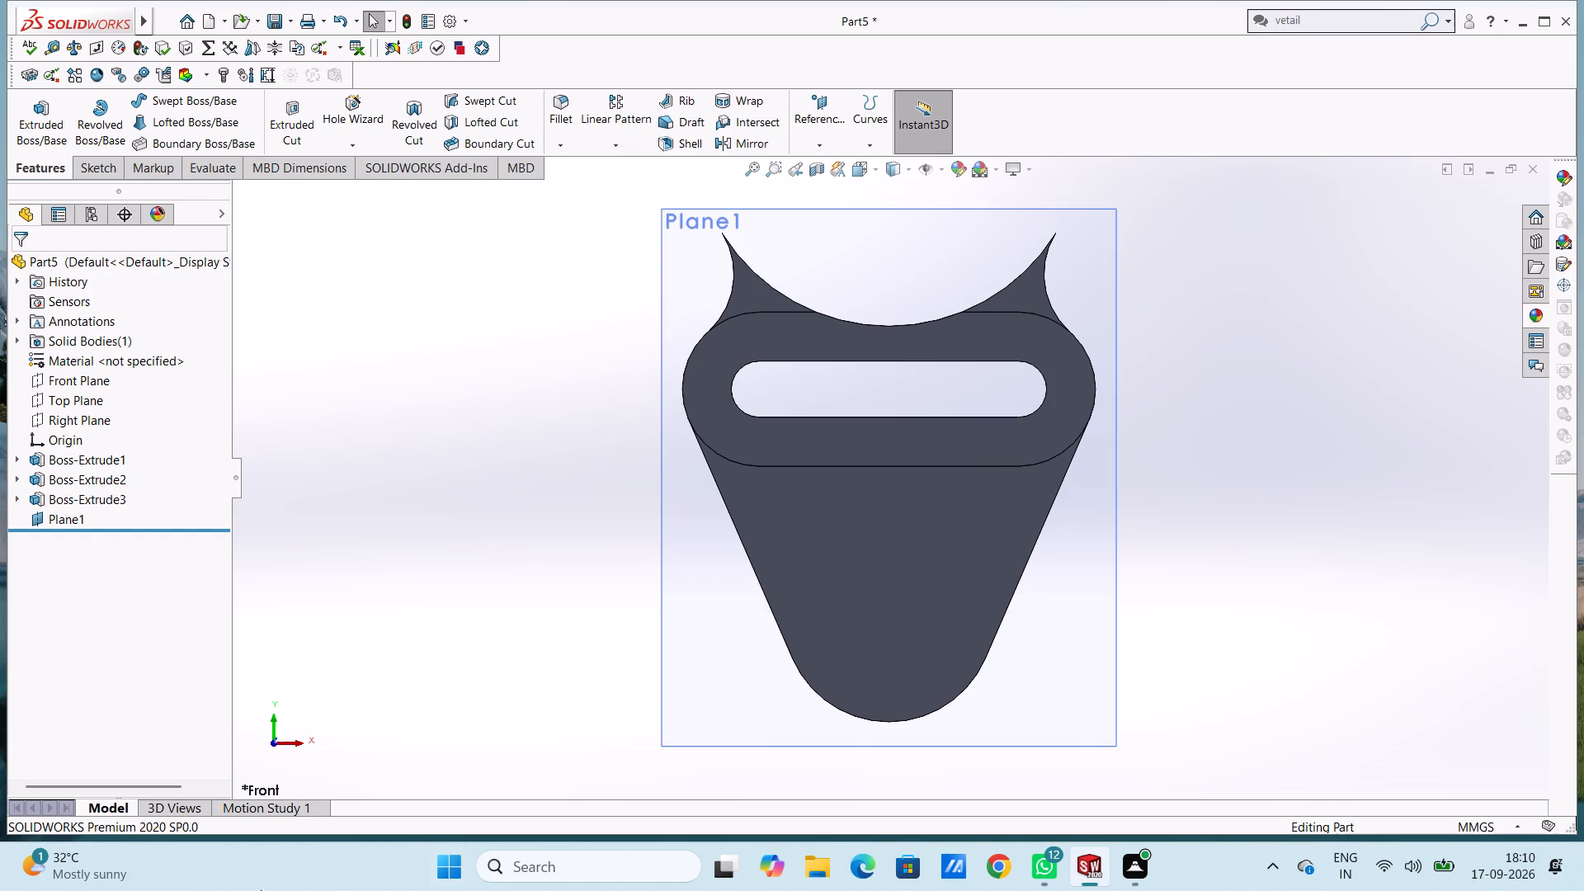
click(693, 582)
click(770, 535)
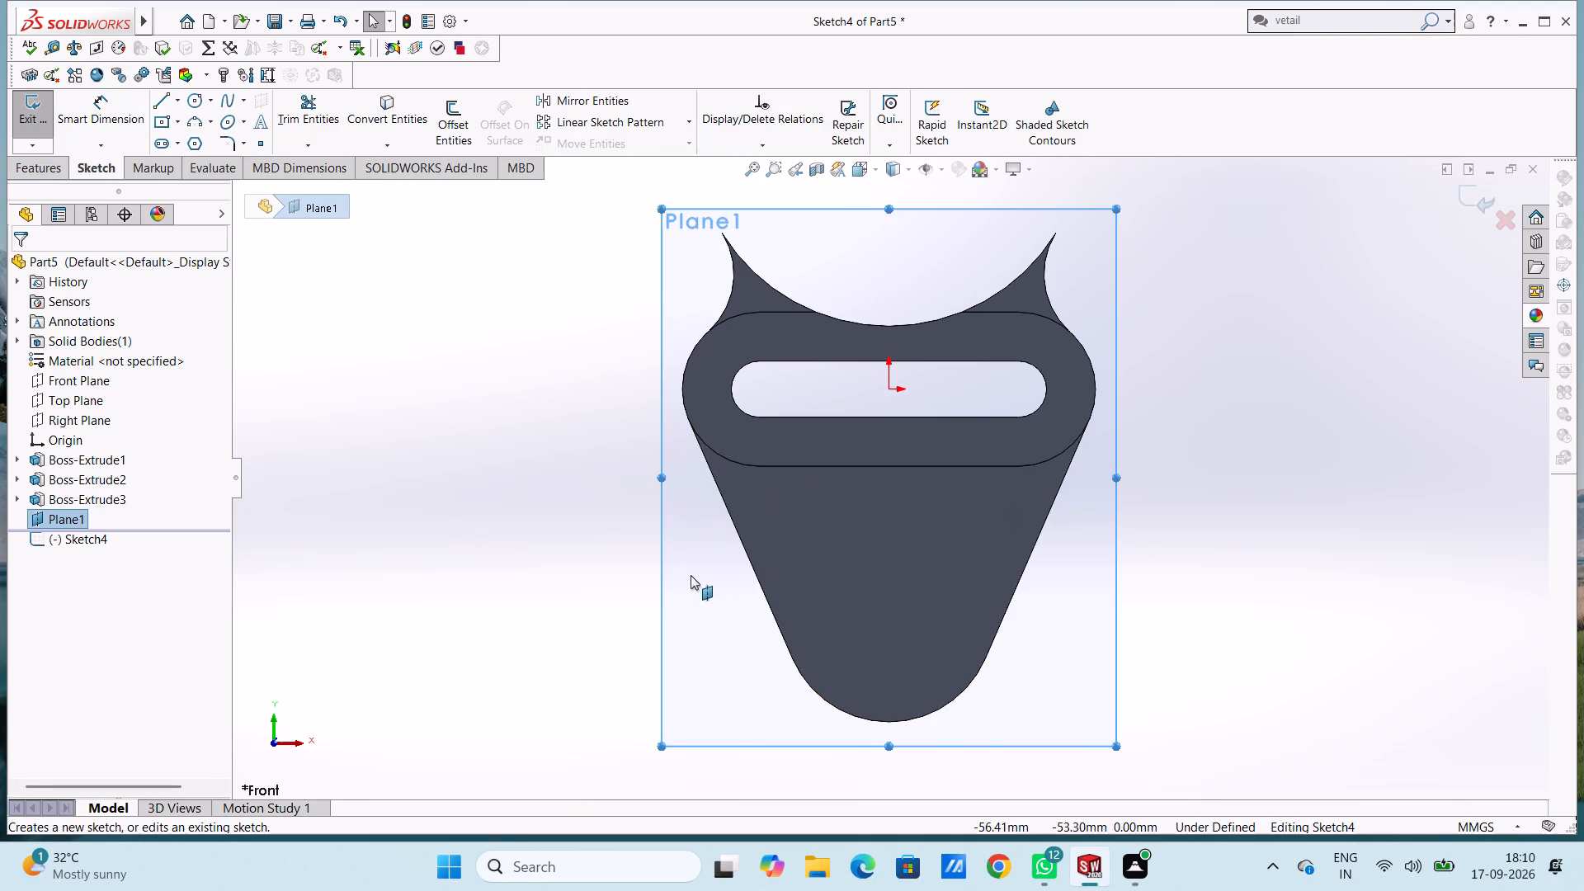
click(691, 575)
scroll(841, 329, up, 3)
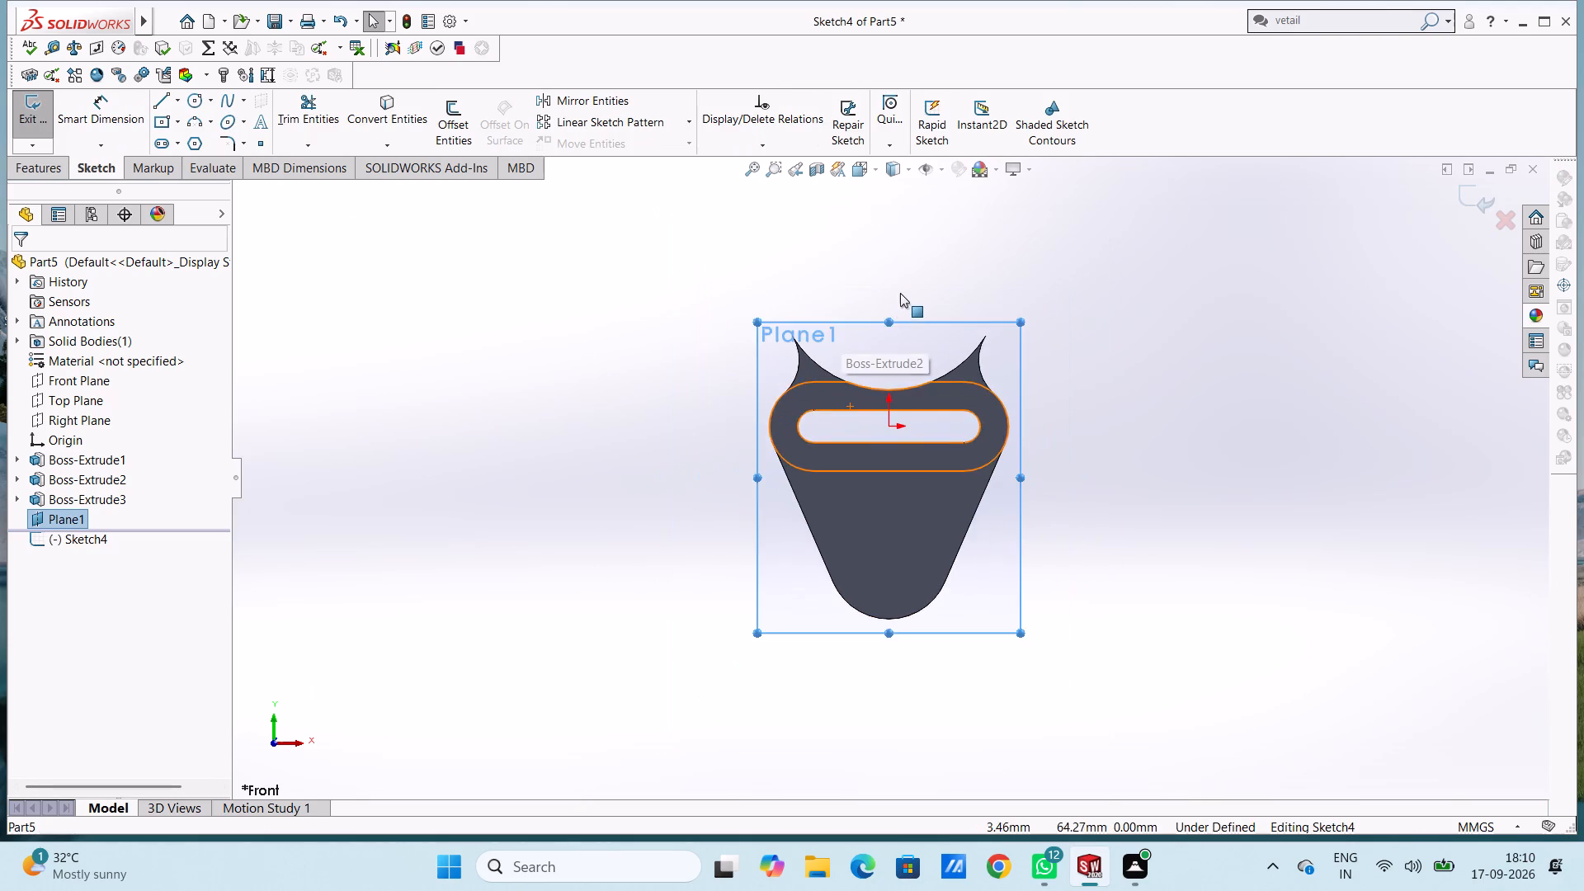
scroll(900, 292, down, 3)
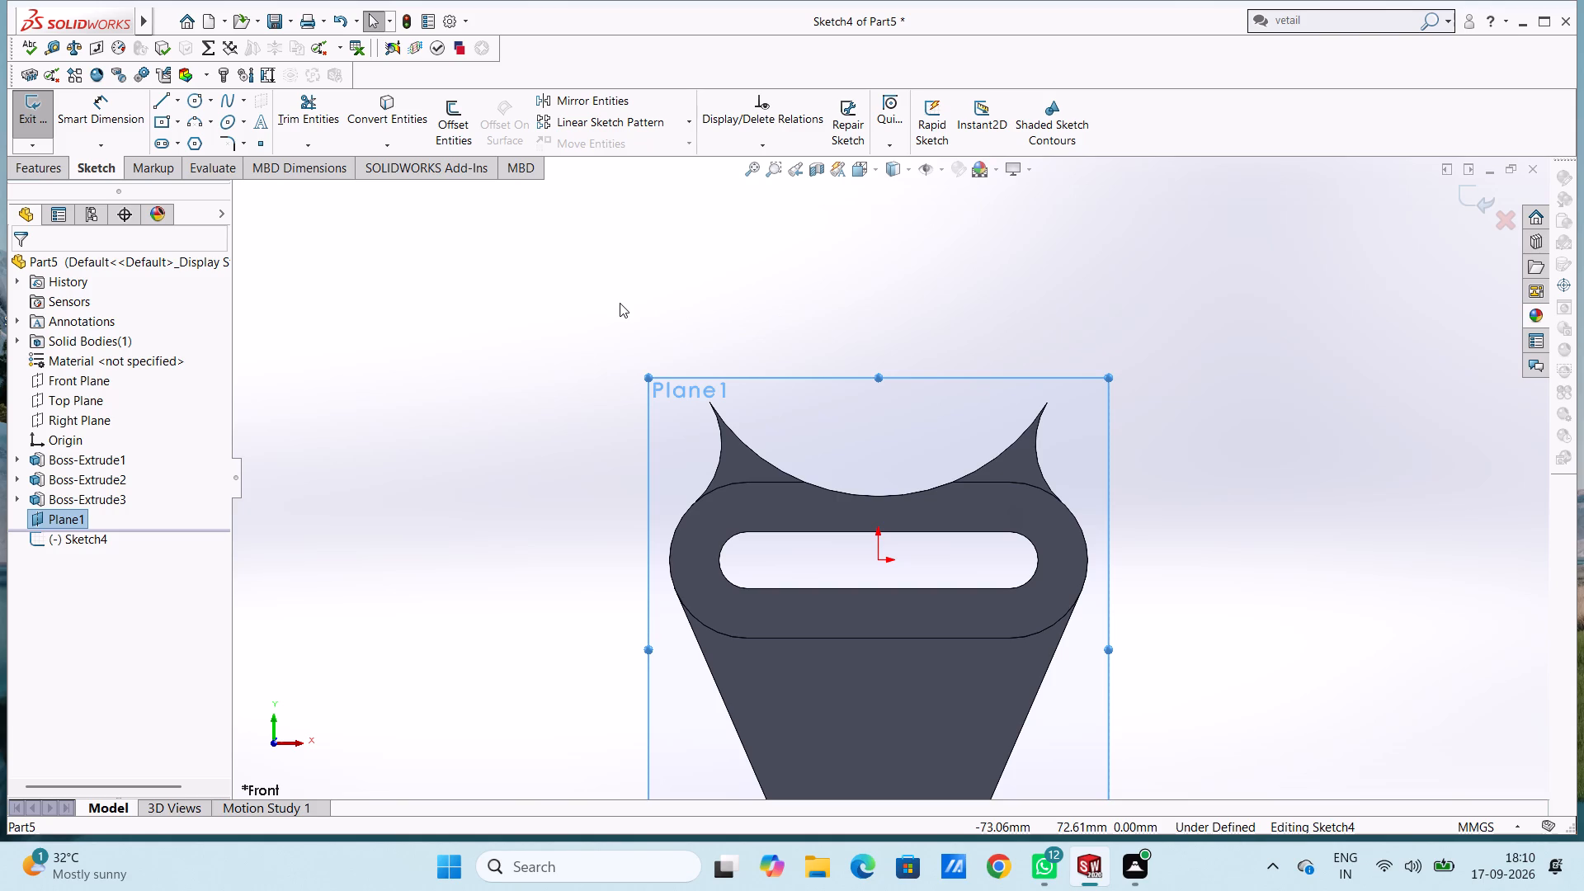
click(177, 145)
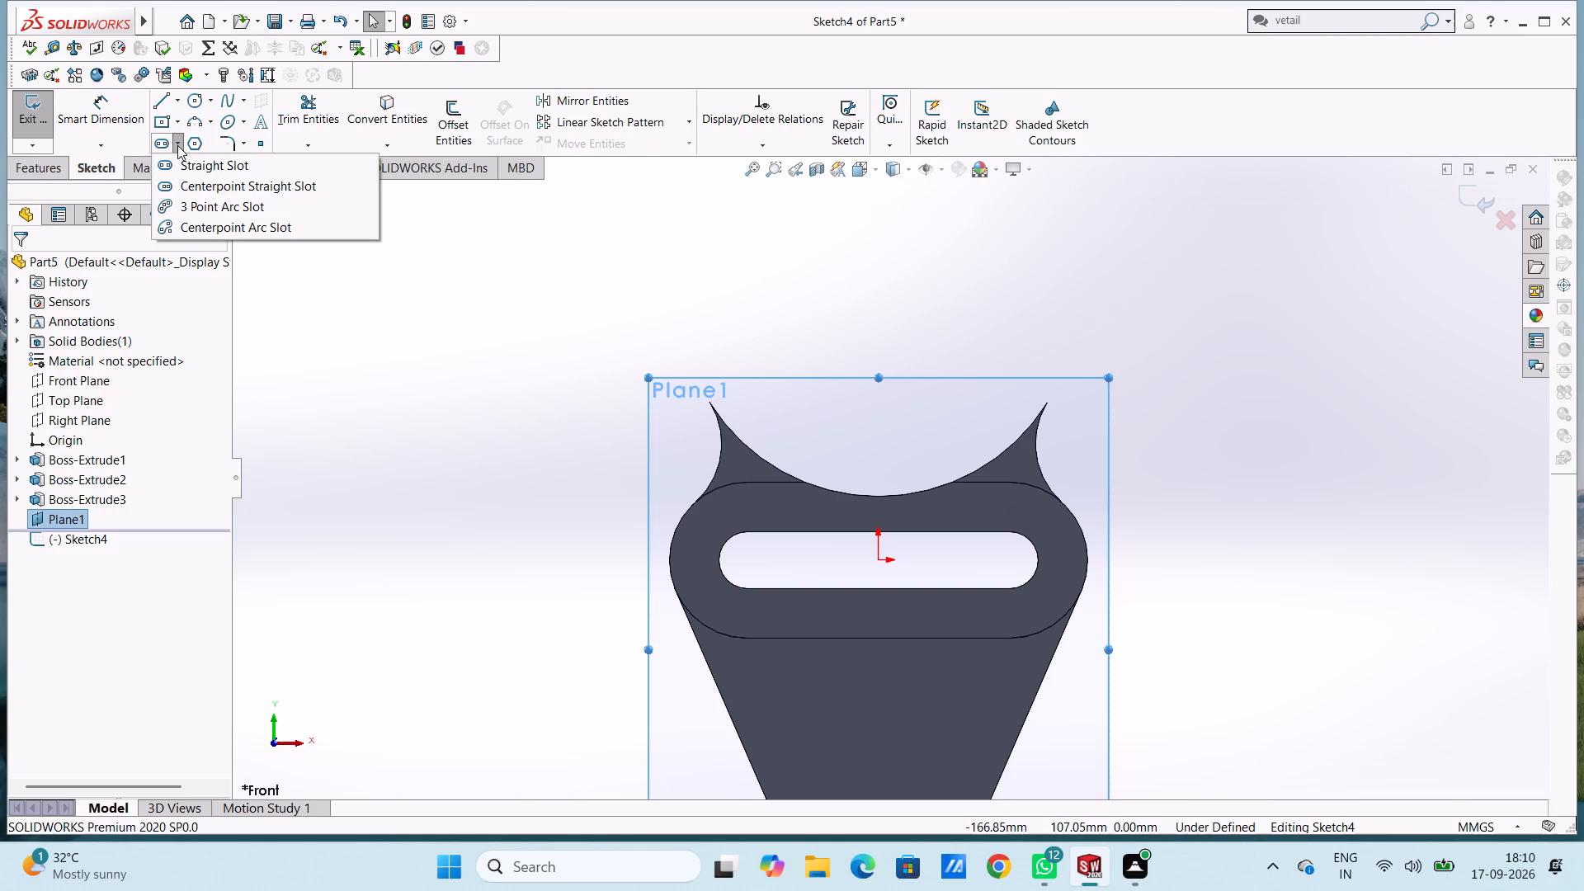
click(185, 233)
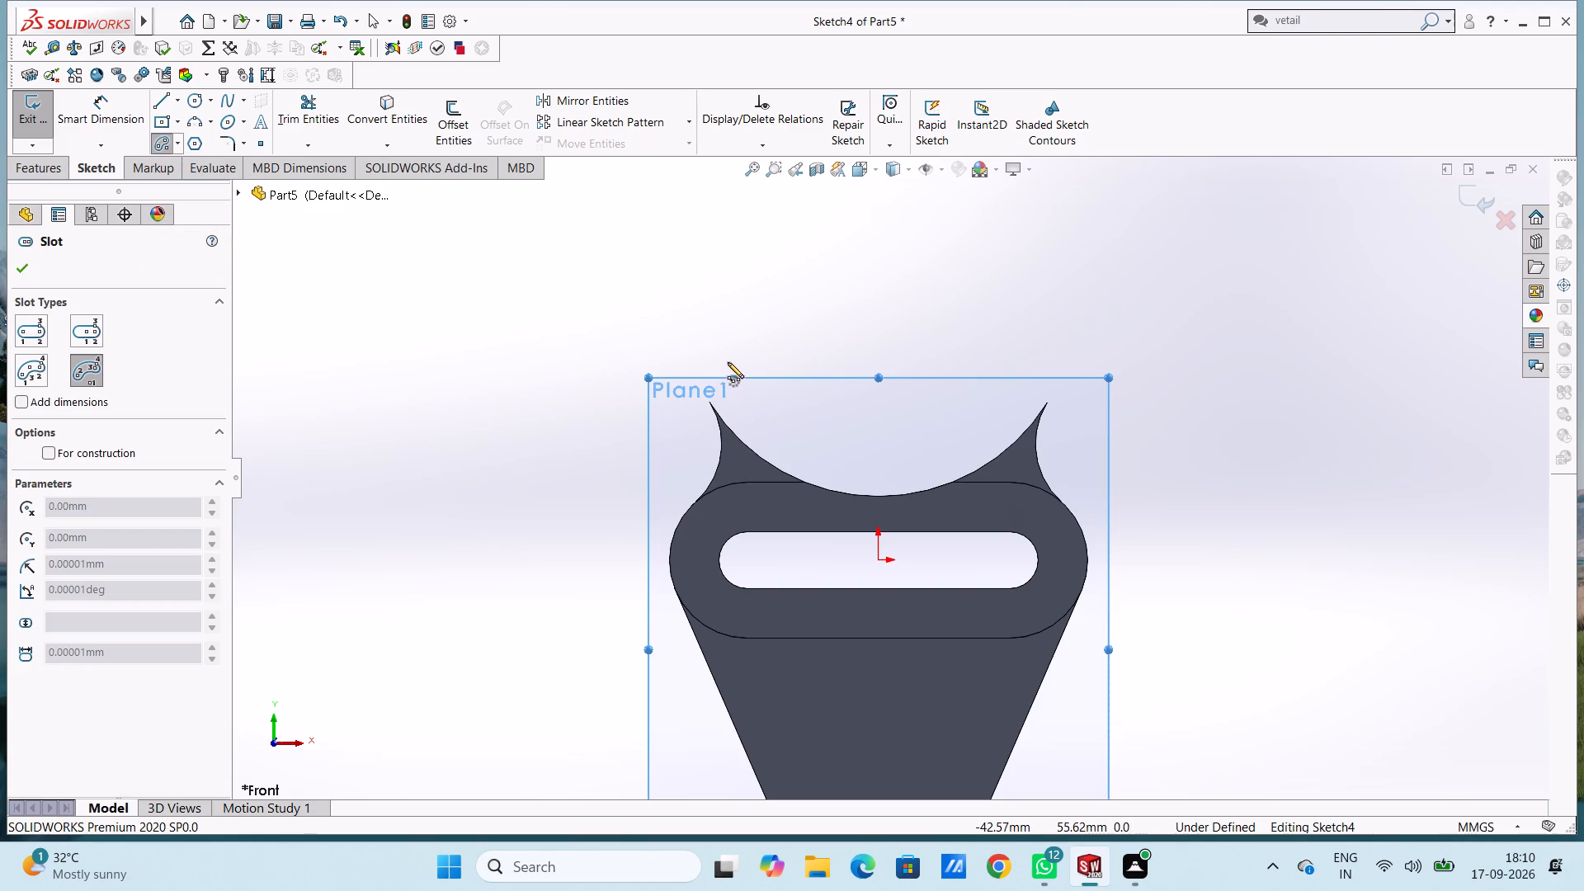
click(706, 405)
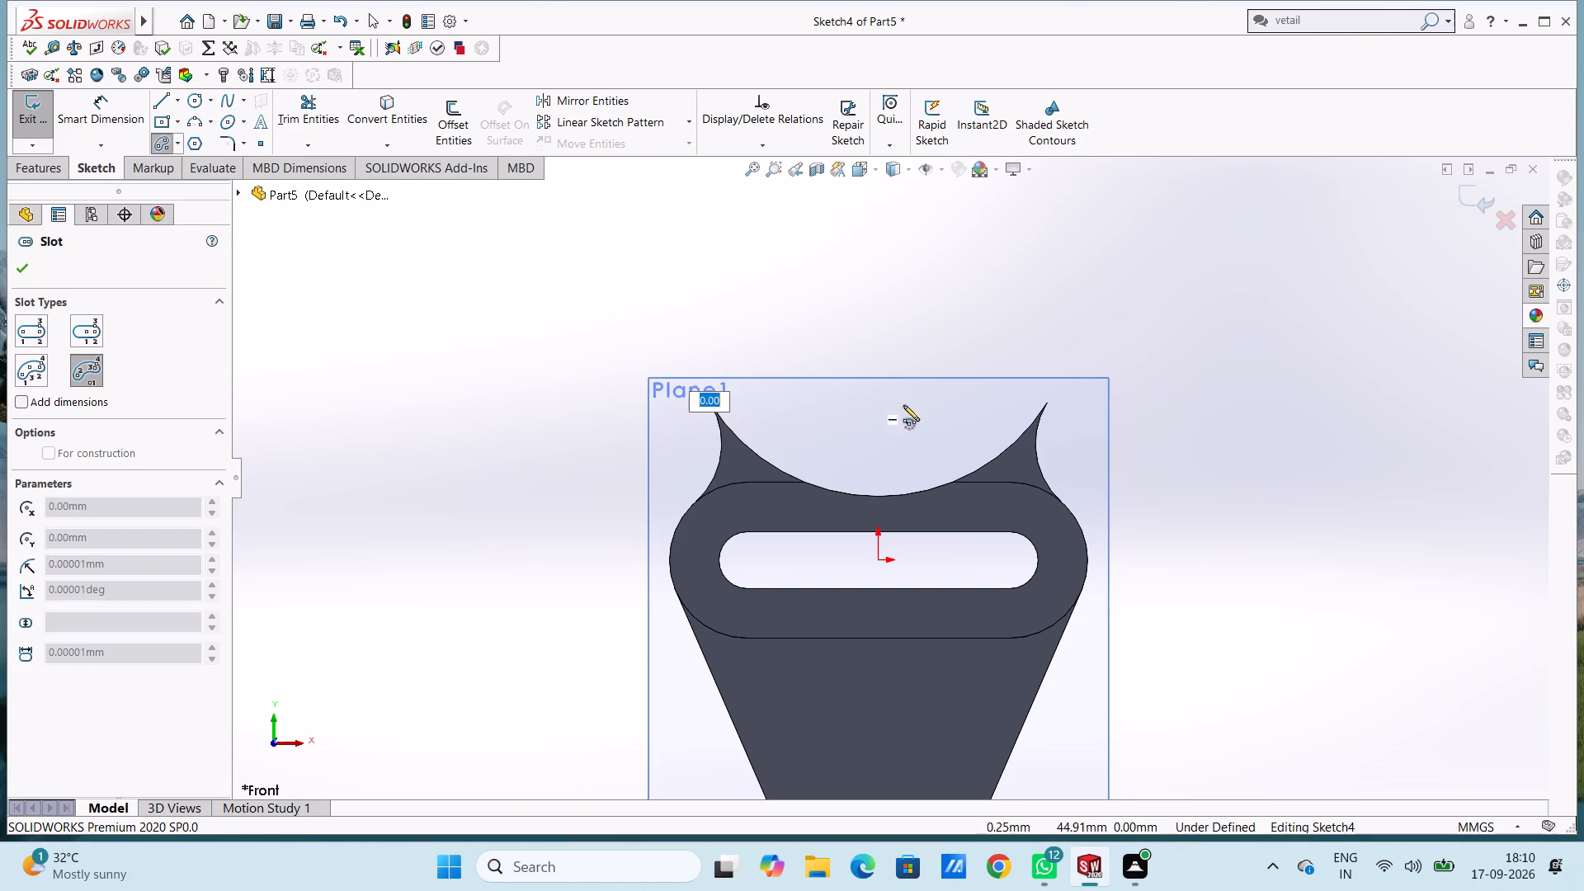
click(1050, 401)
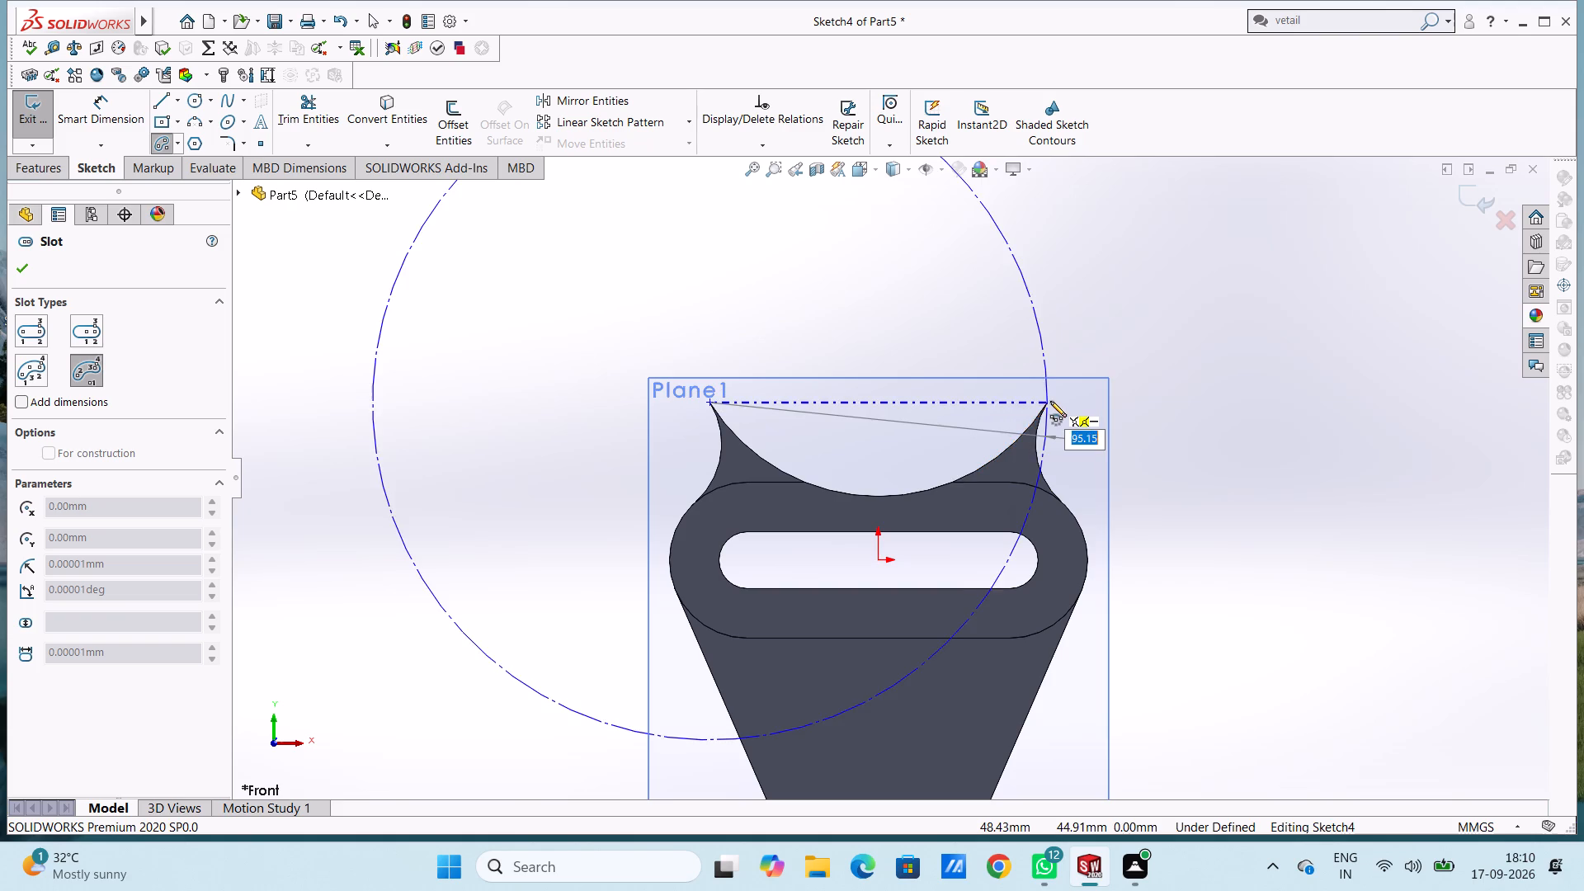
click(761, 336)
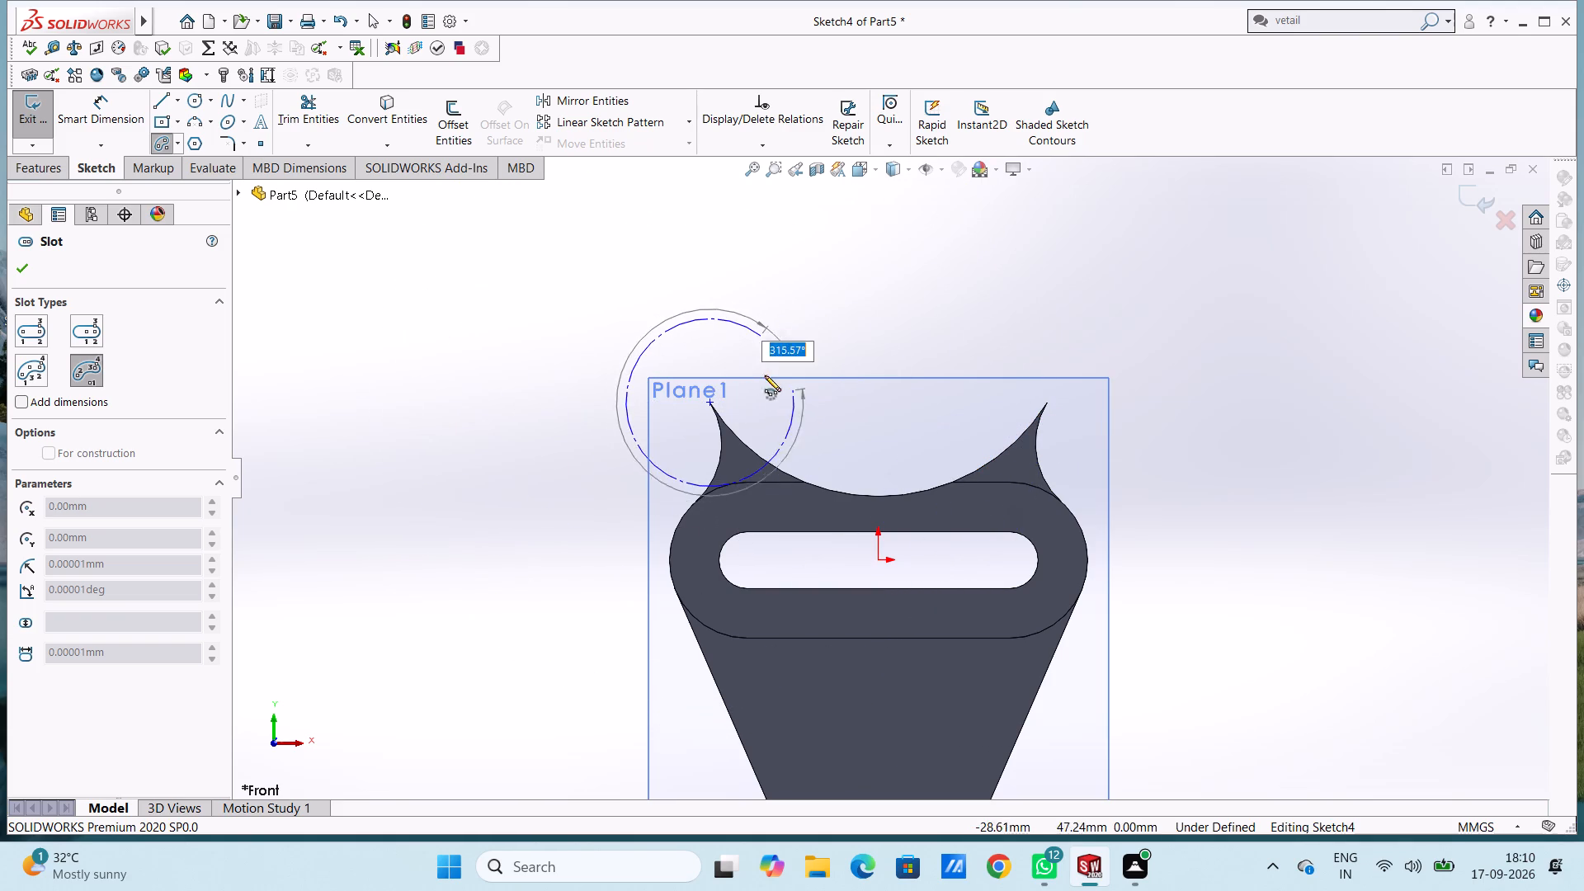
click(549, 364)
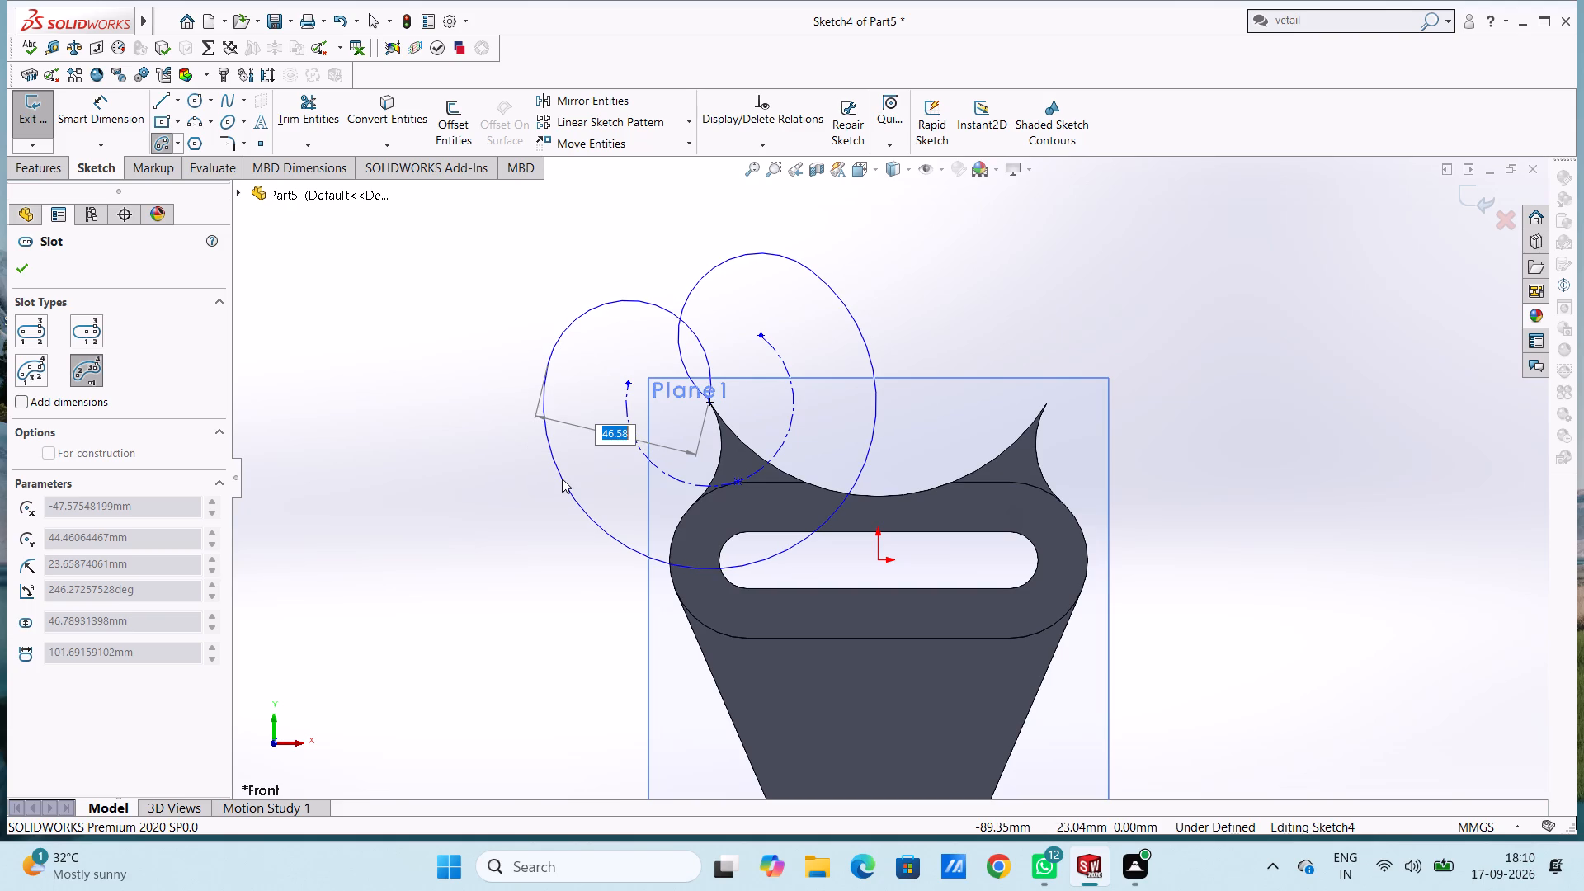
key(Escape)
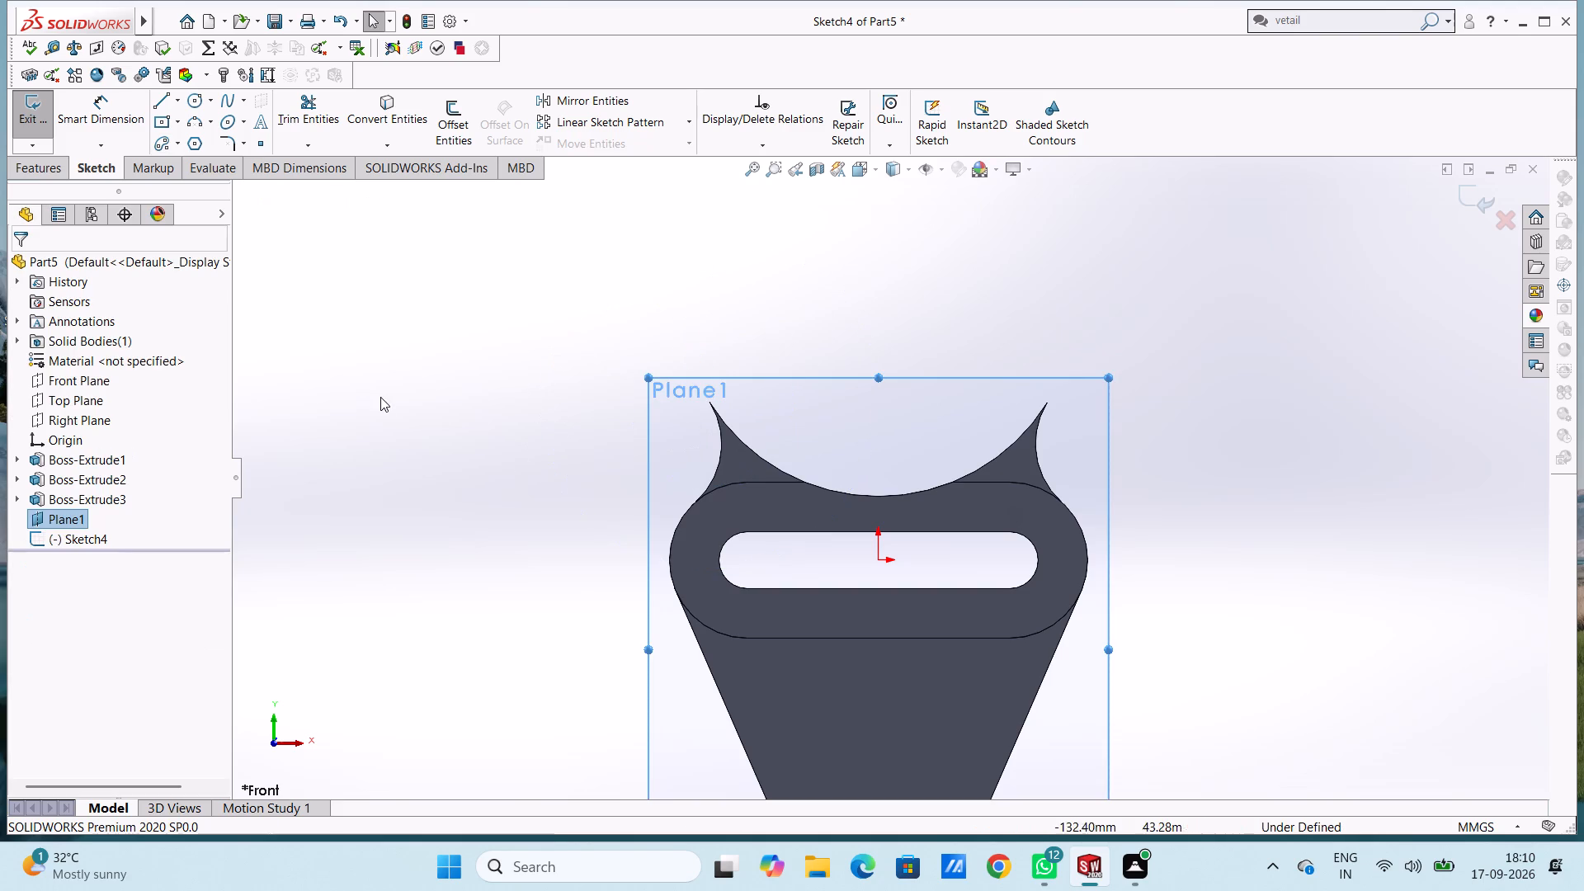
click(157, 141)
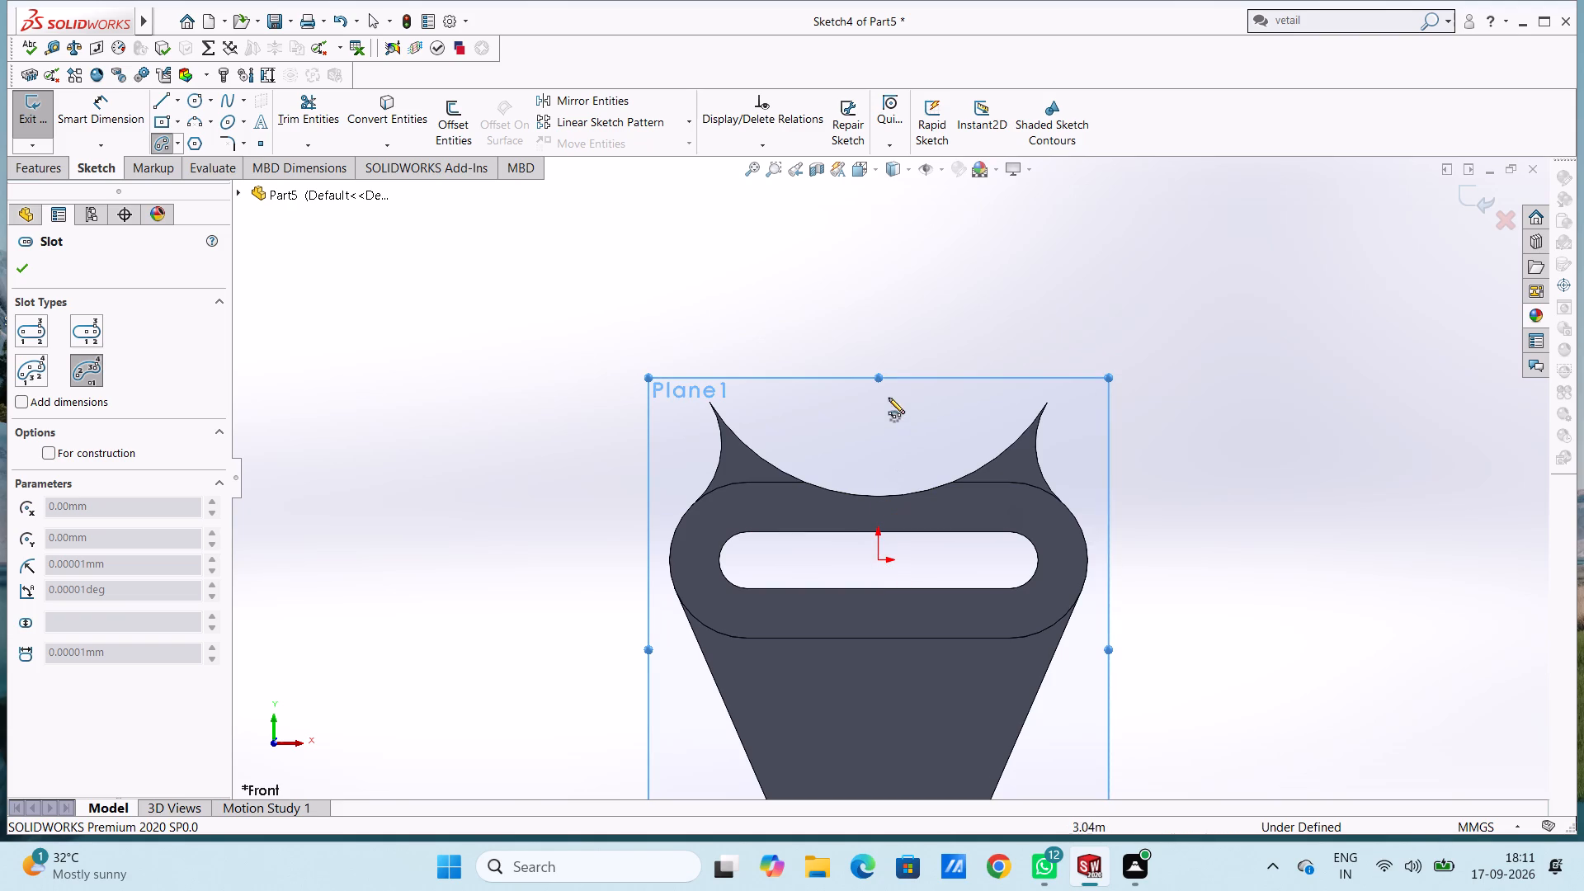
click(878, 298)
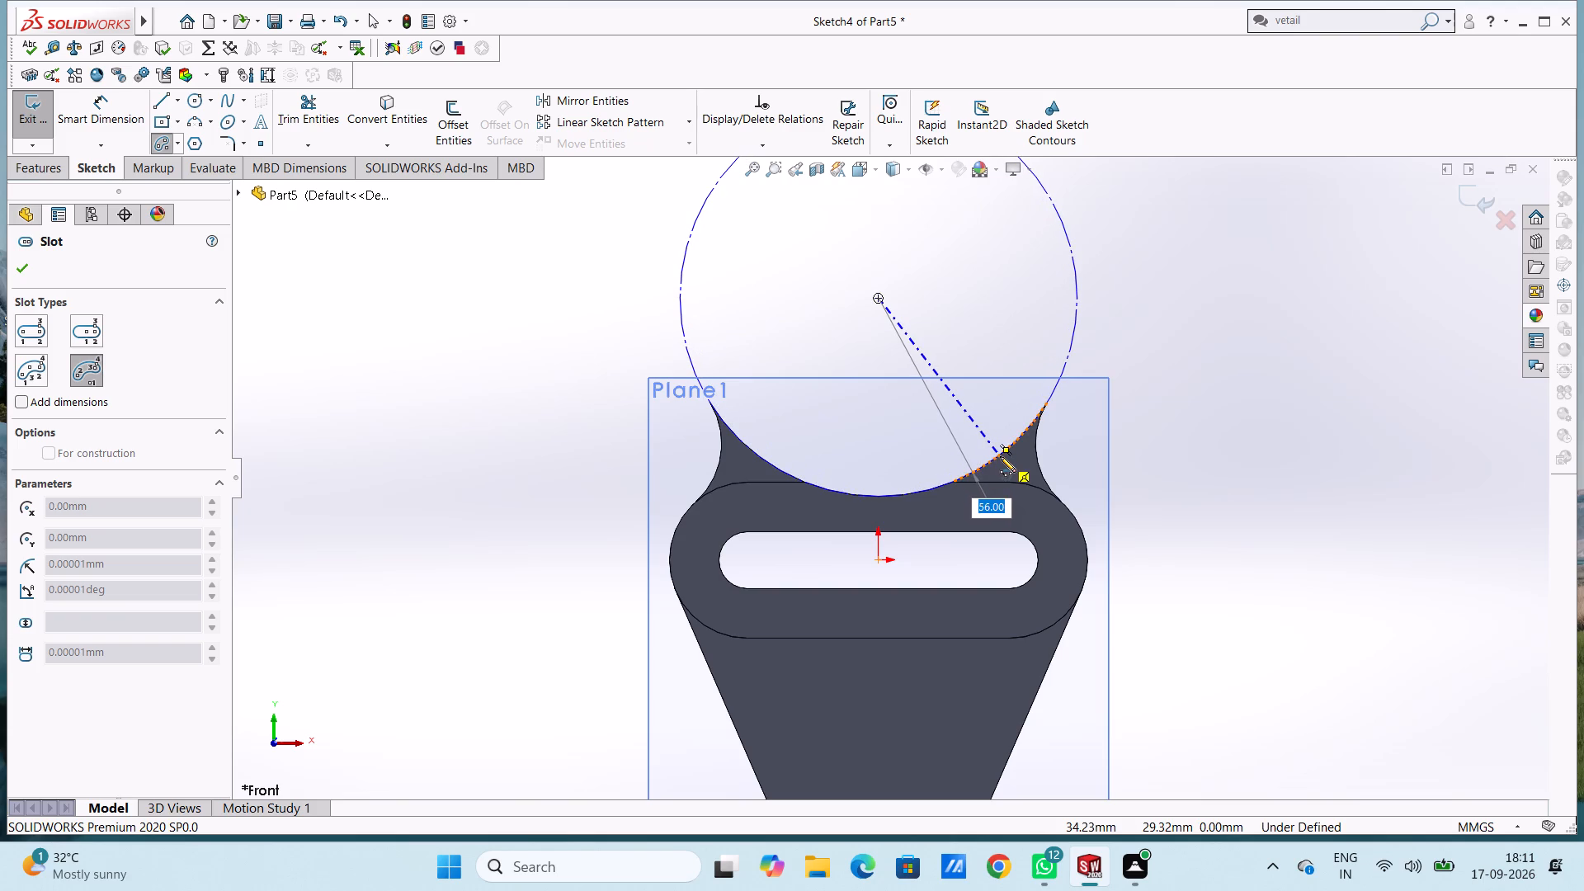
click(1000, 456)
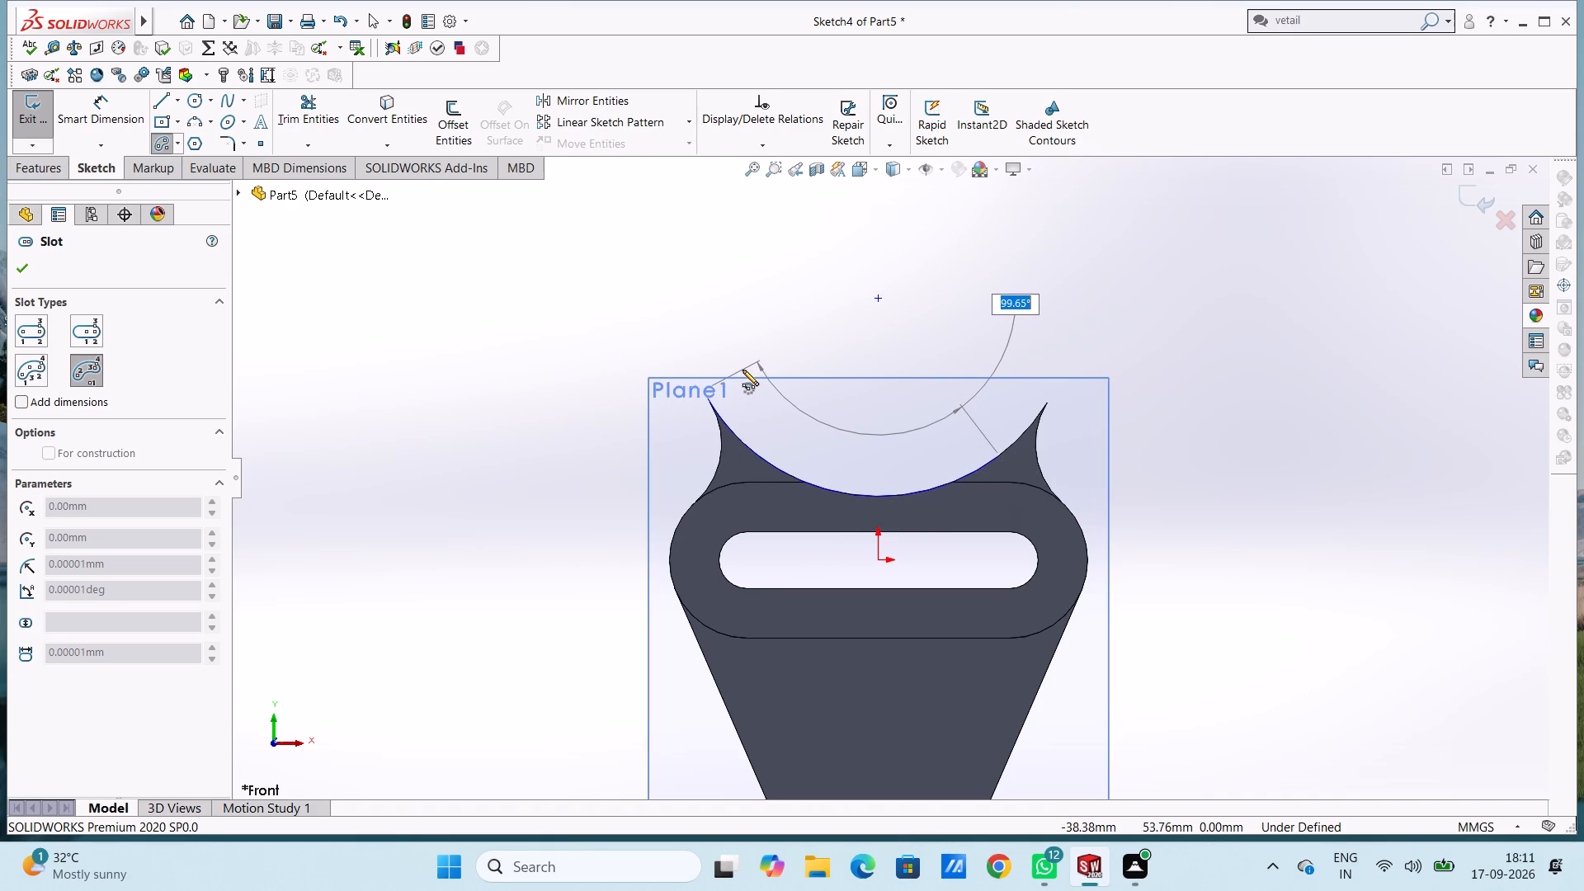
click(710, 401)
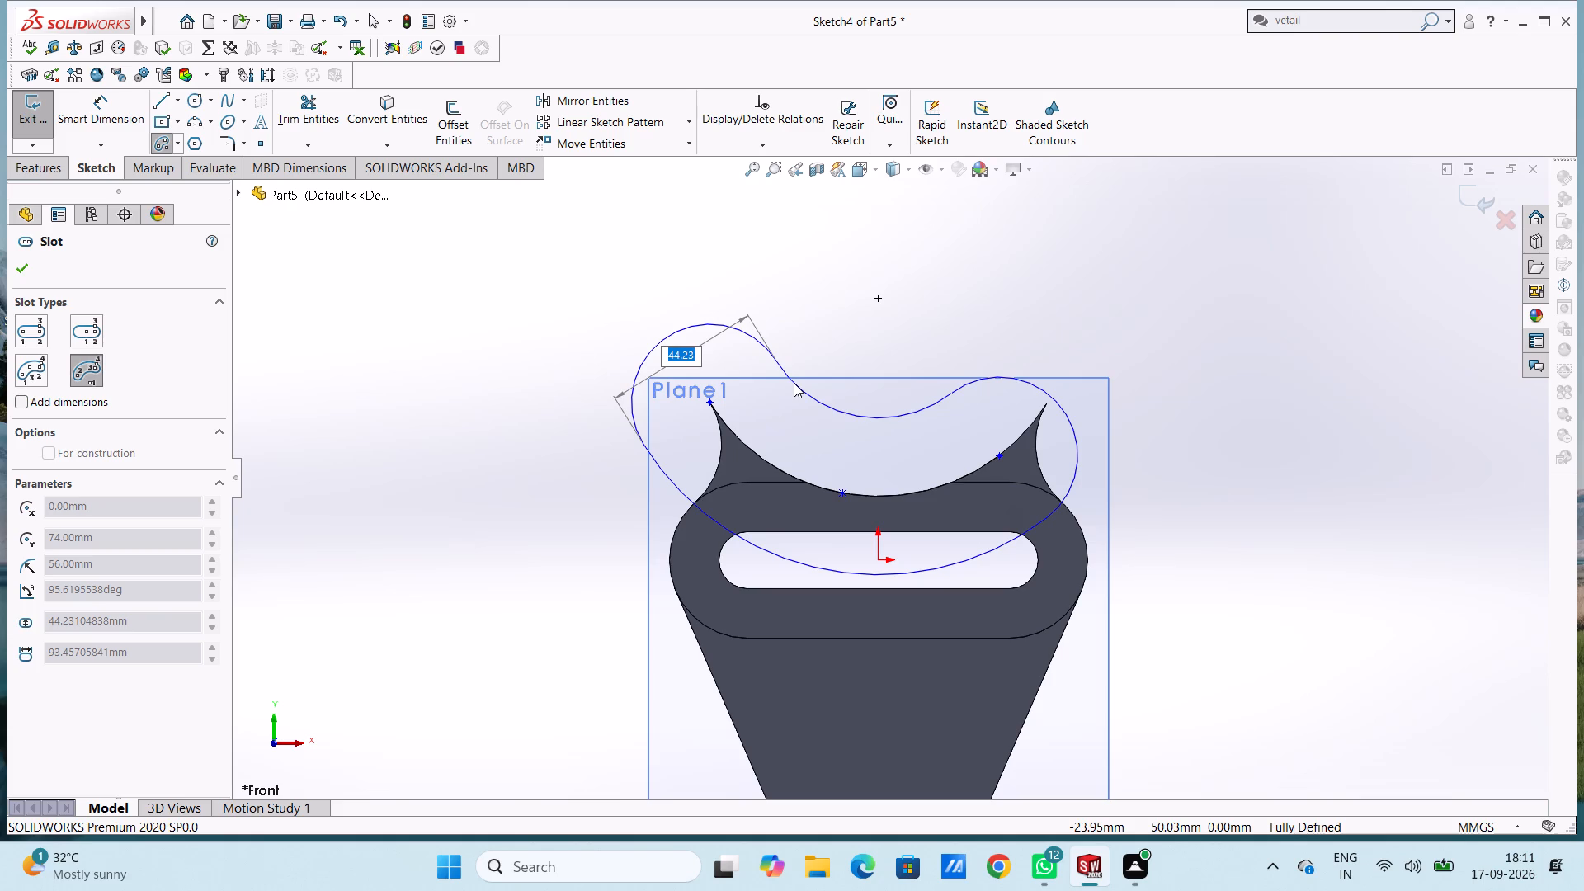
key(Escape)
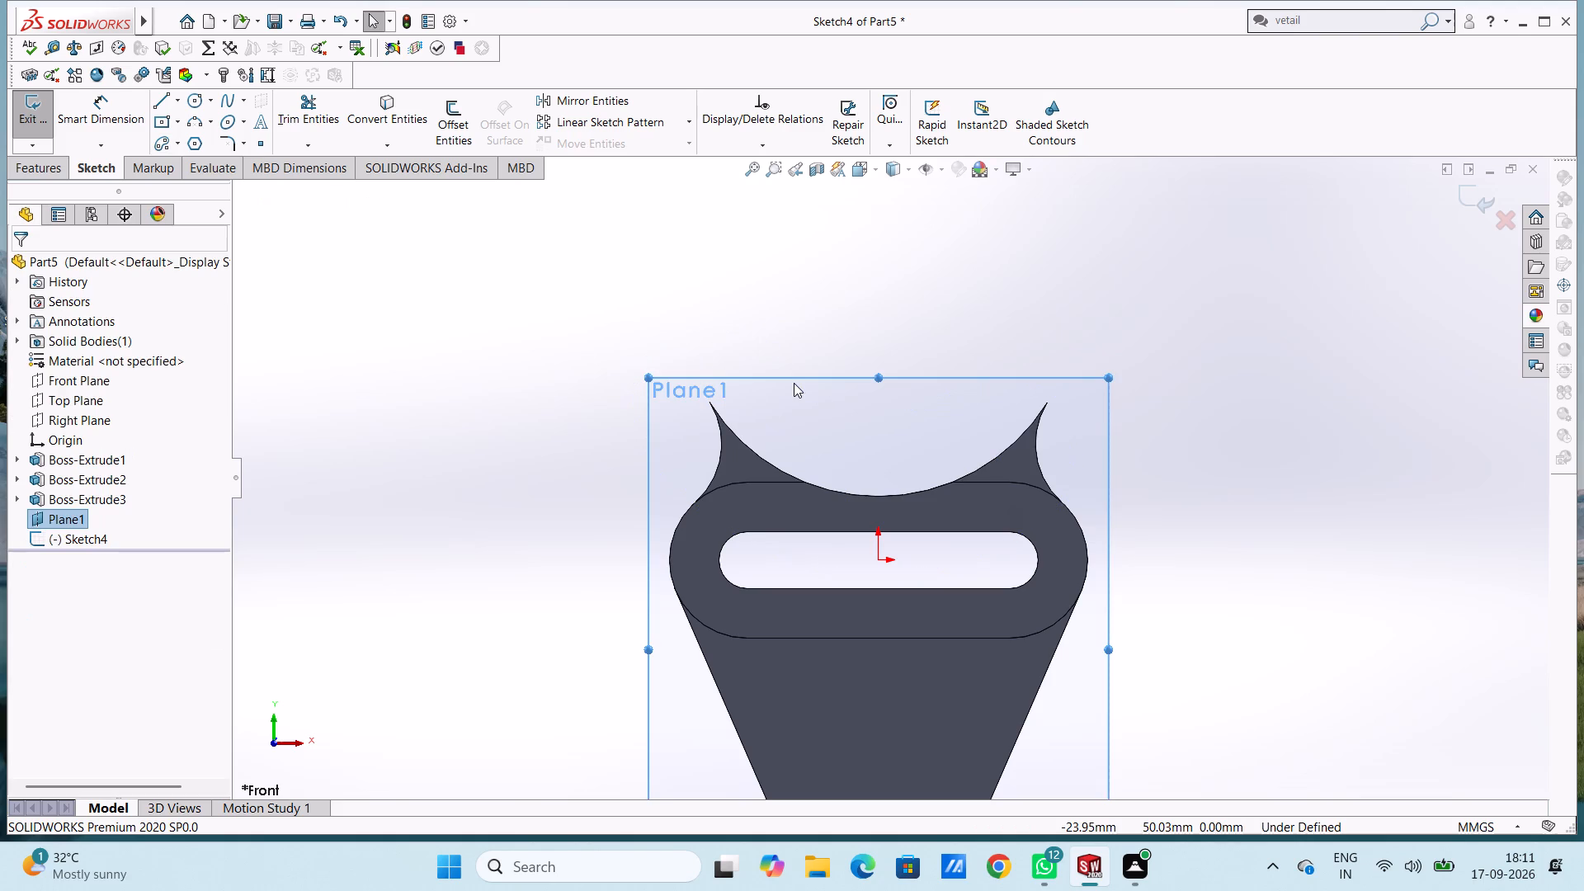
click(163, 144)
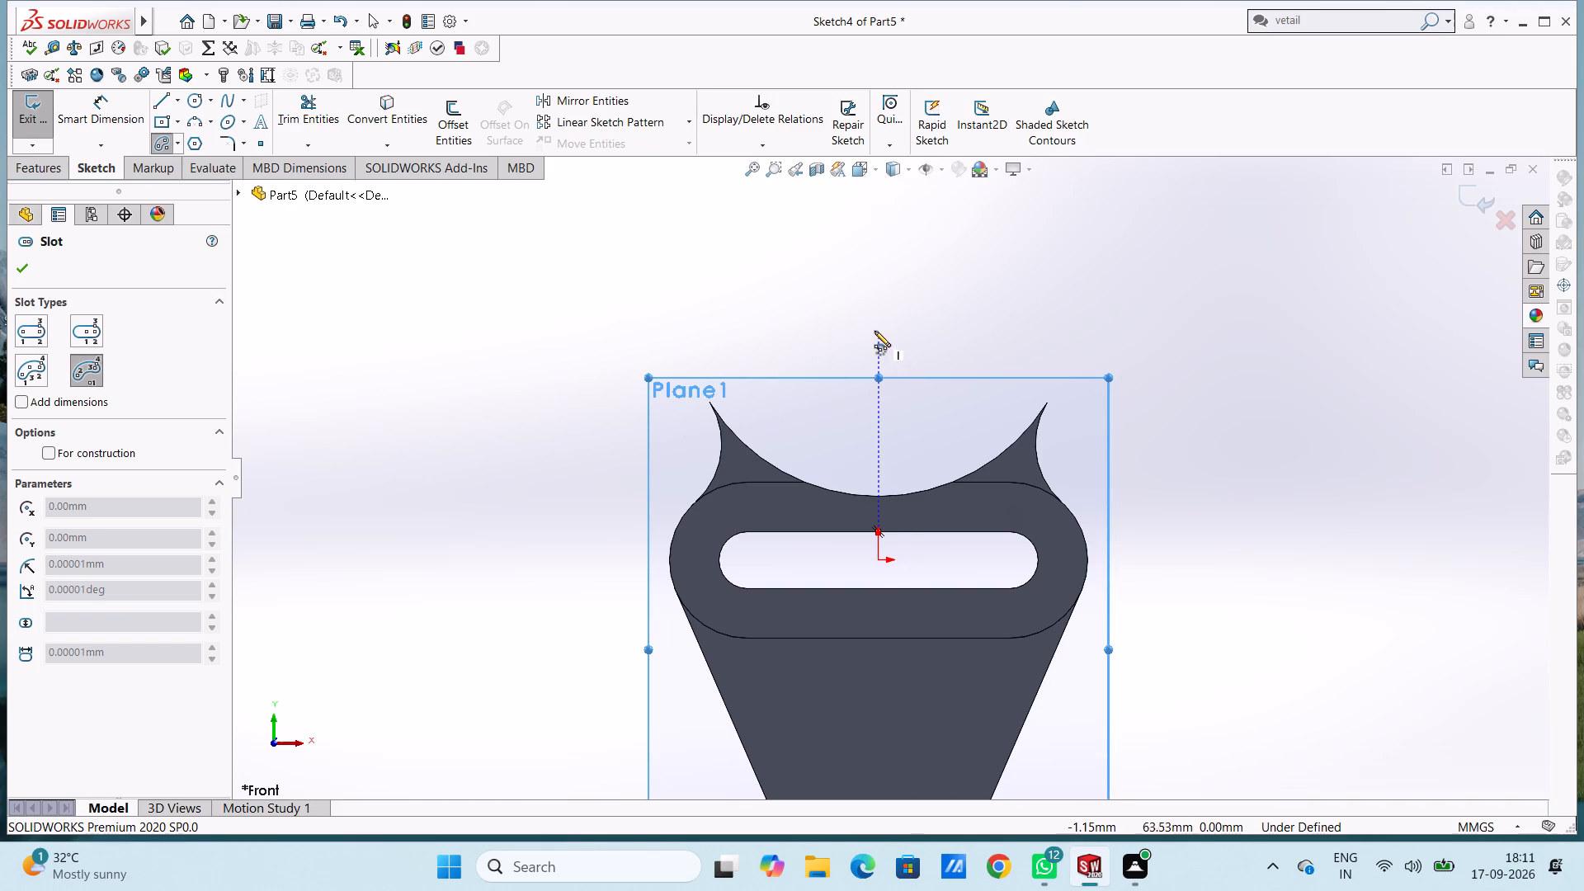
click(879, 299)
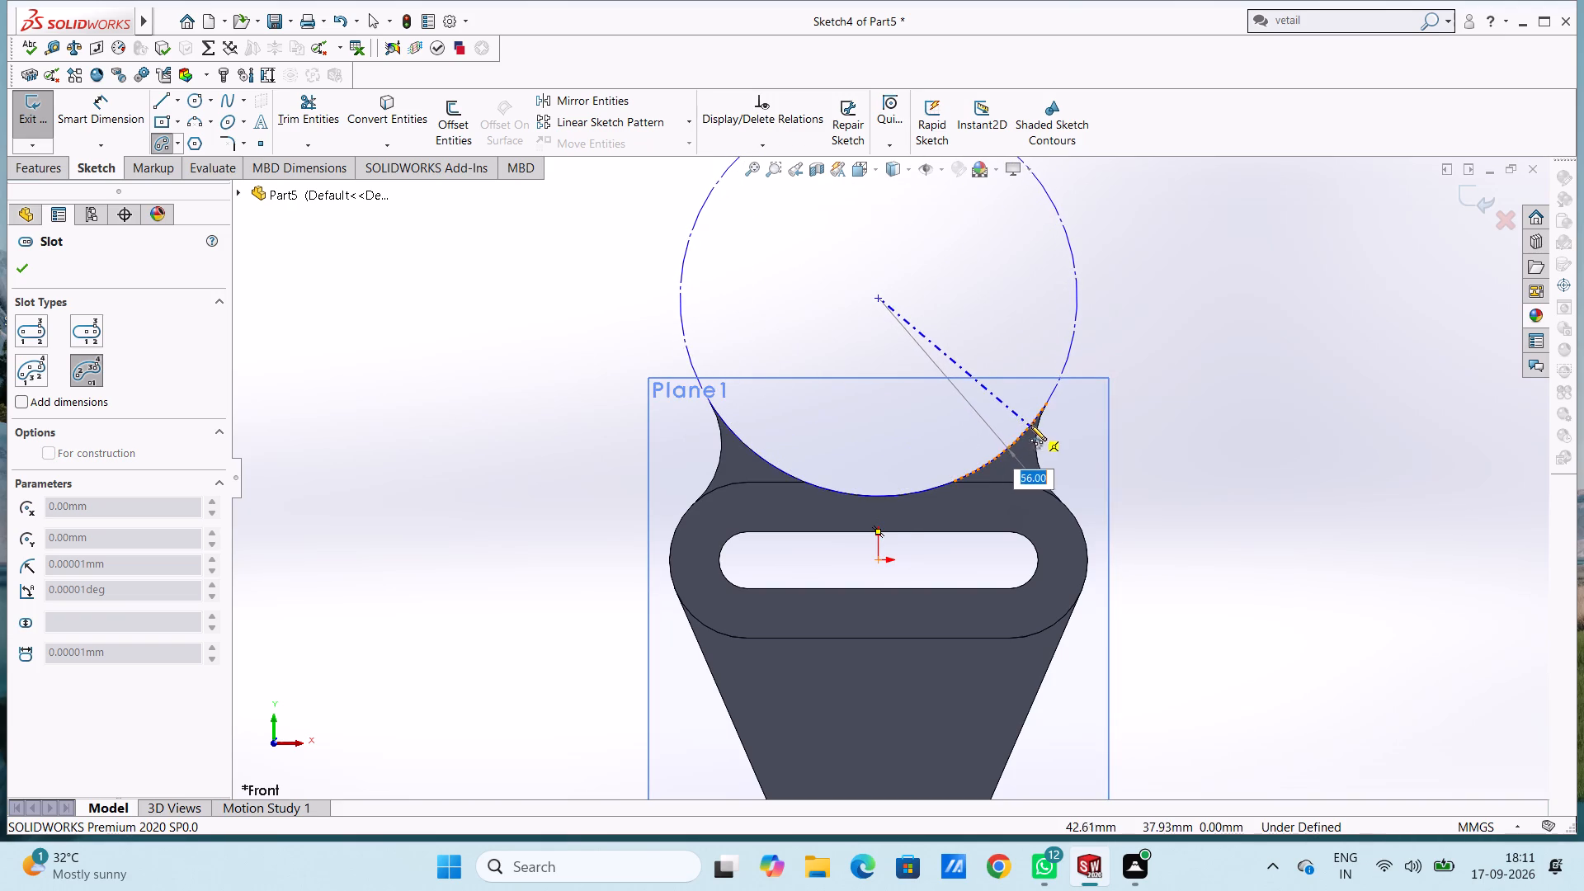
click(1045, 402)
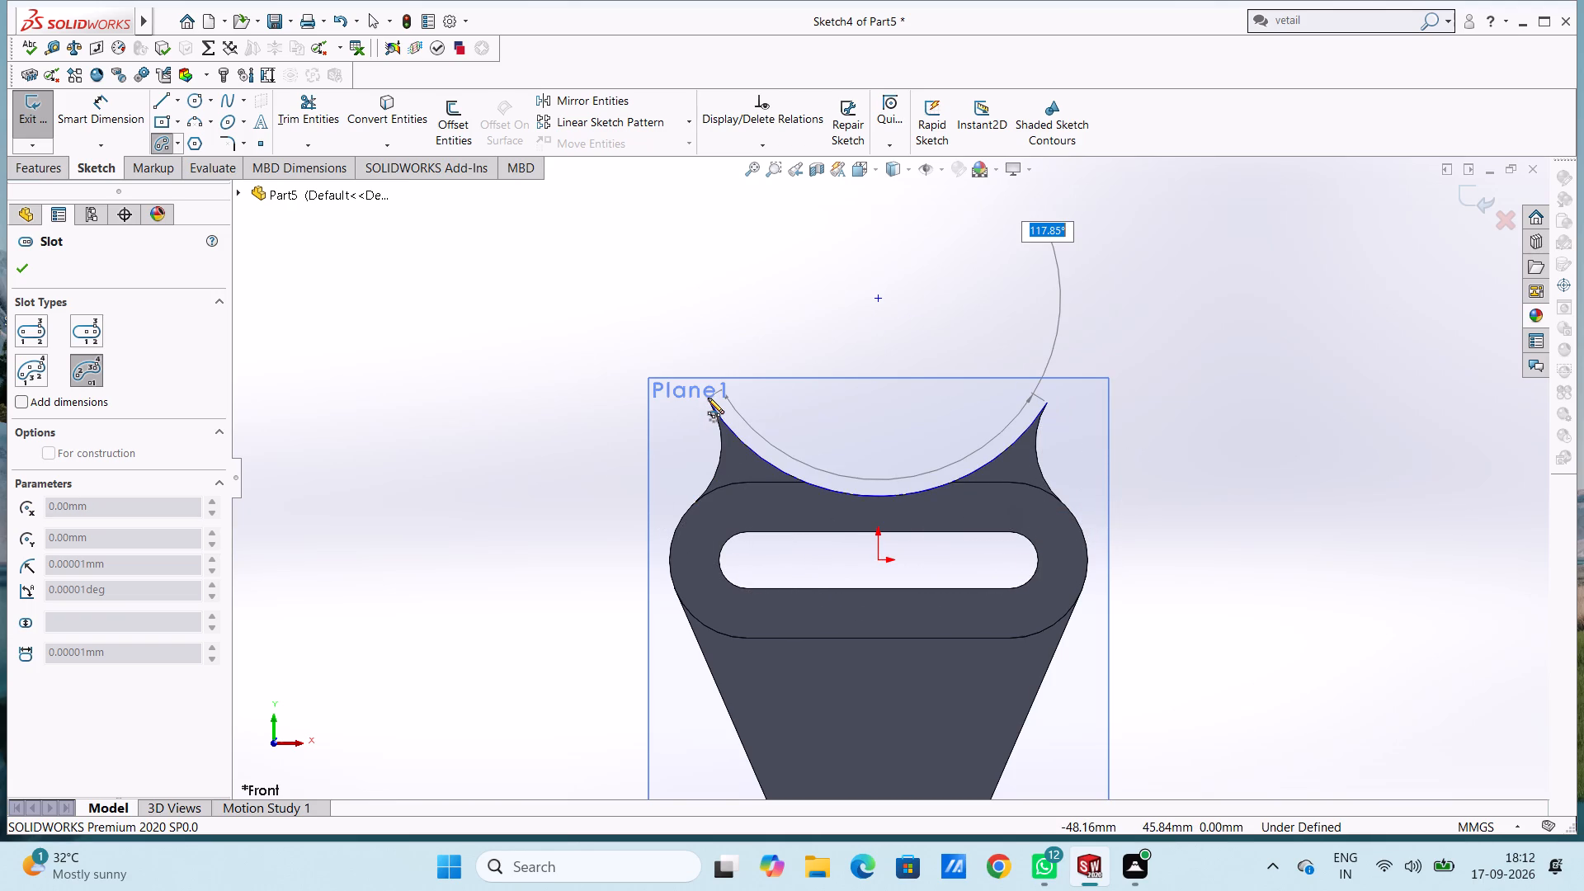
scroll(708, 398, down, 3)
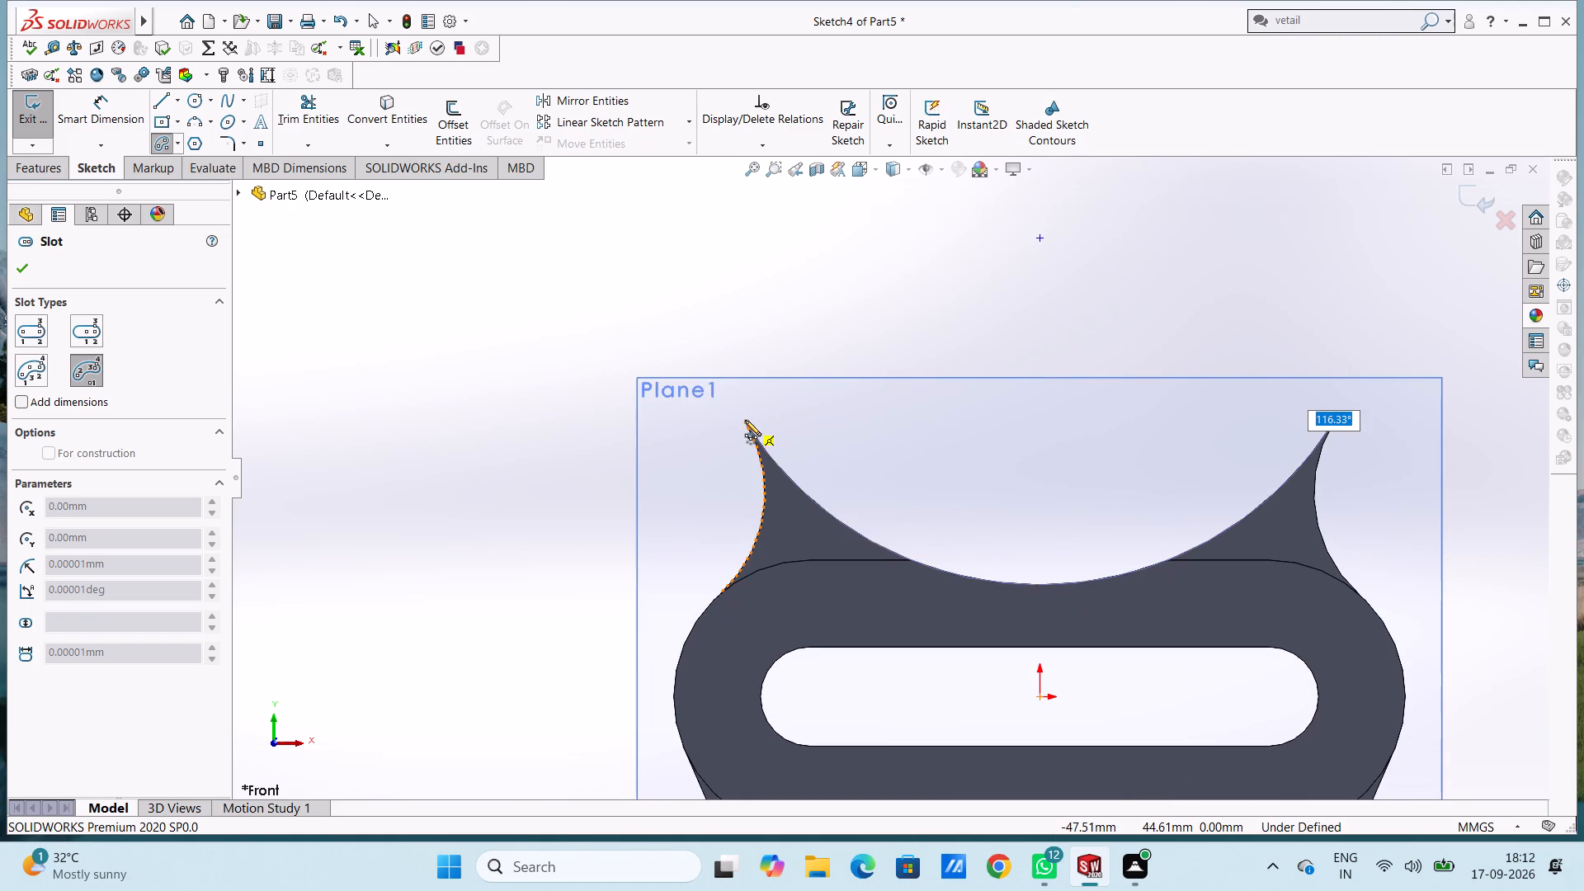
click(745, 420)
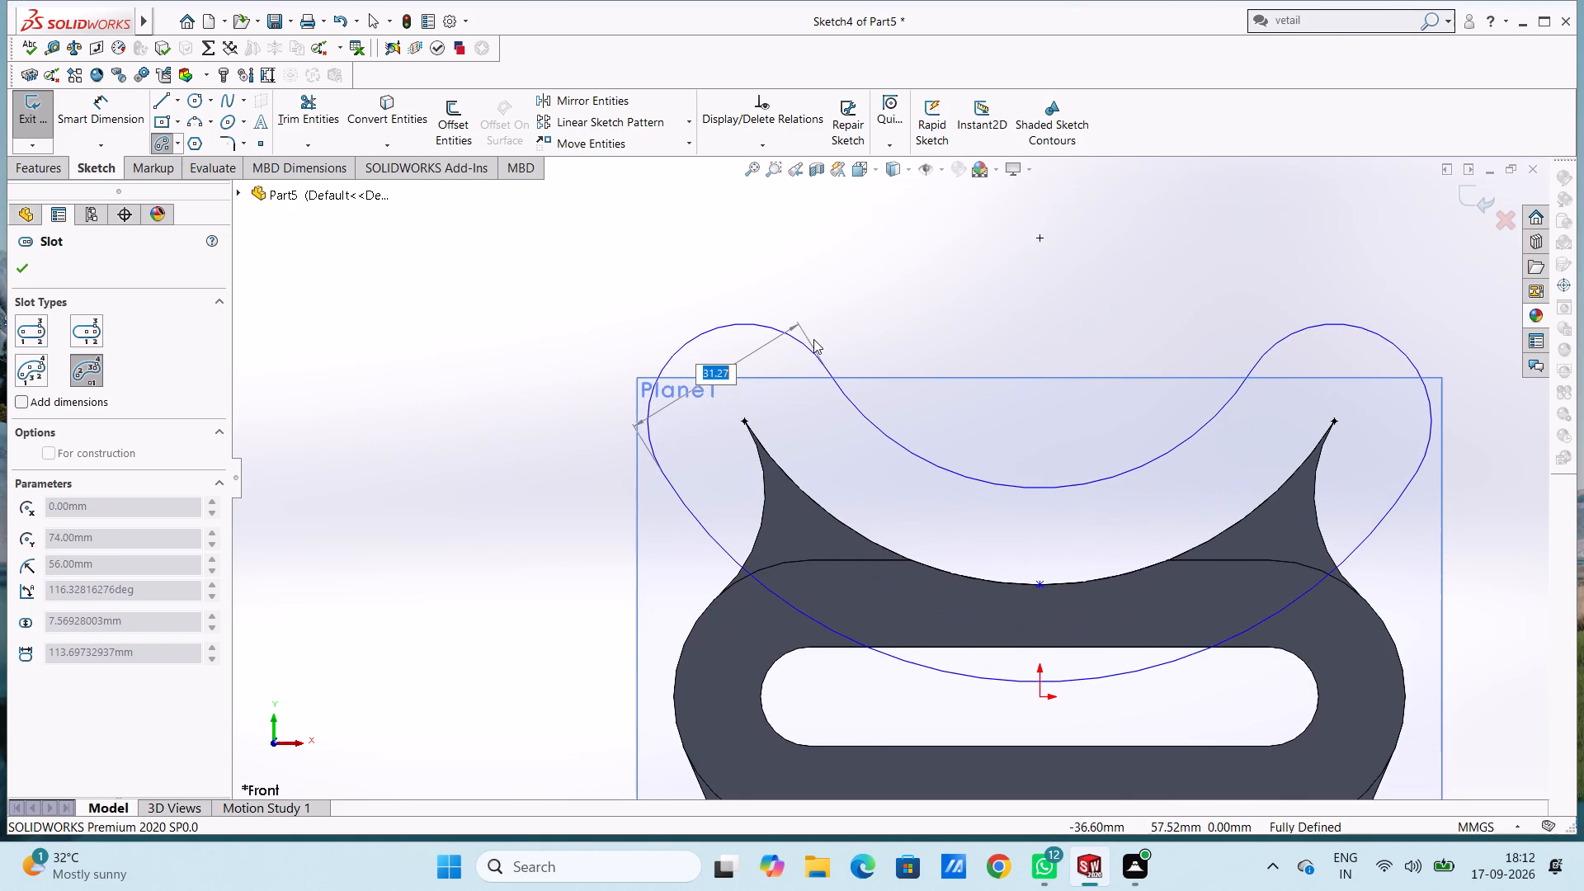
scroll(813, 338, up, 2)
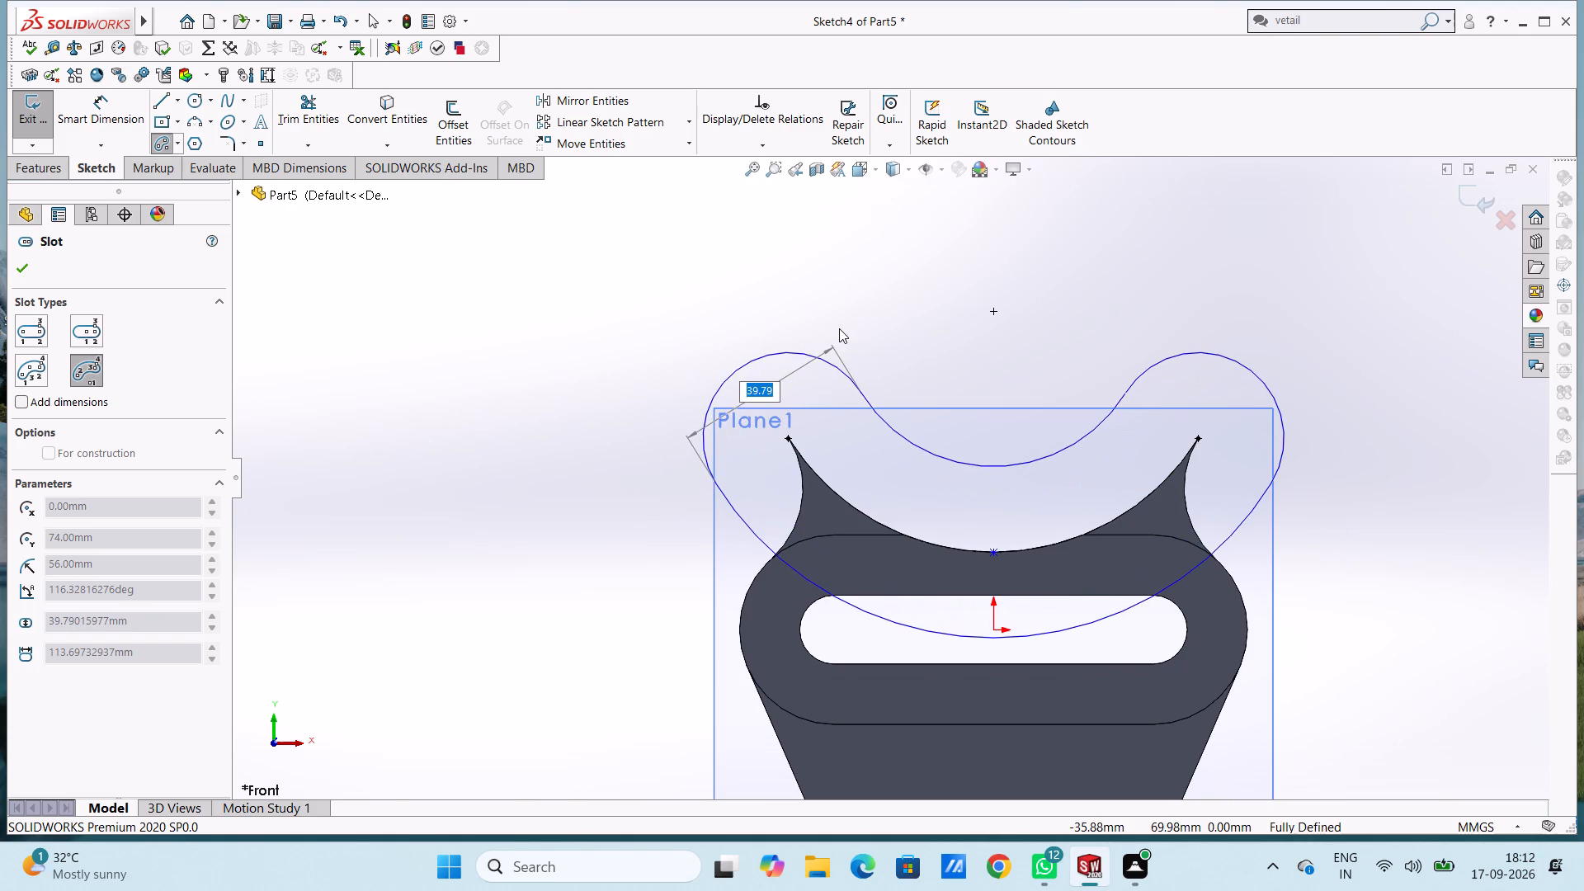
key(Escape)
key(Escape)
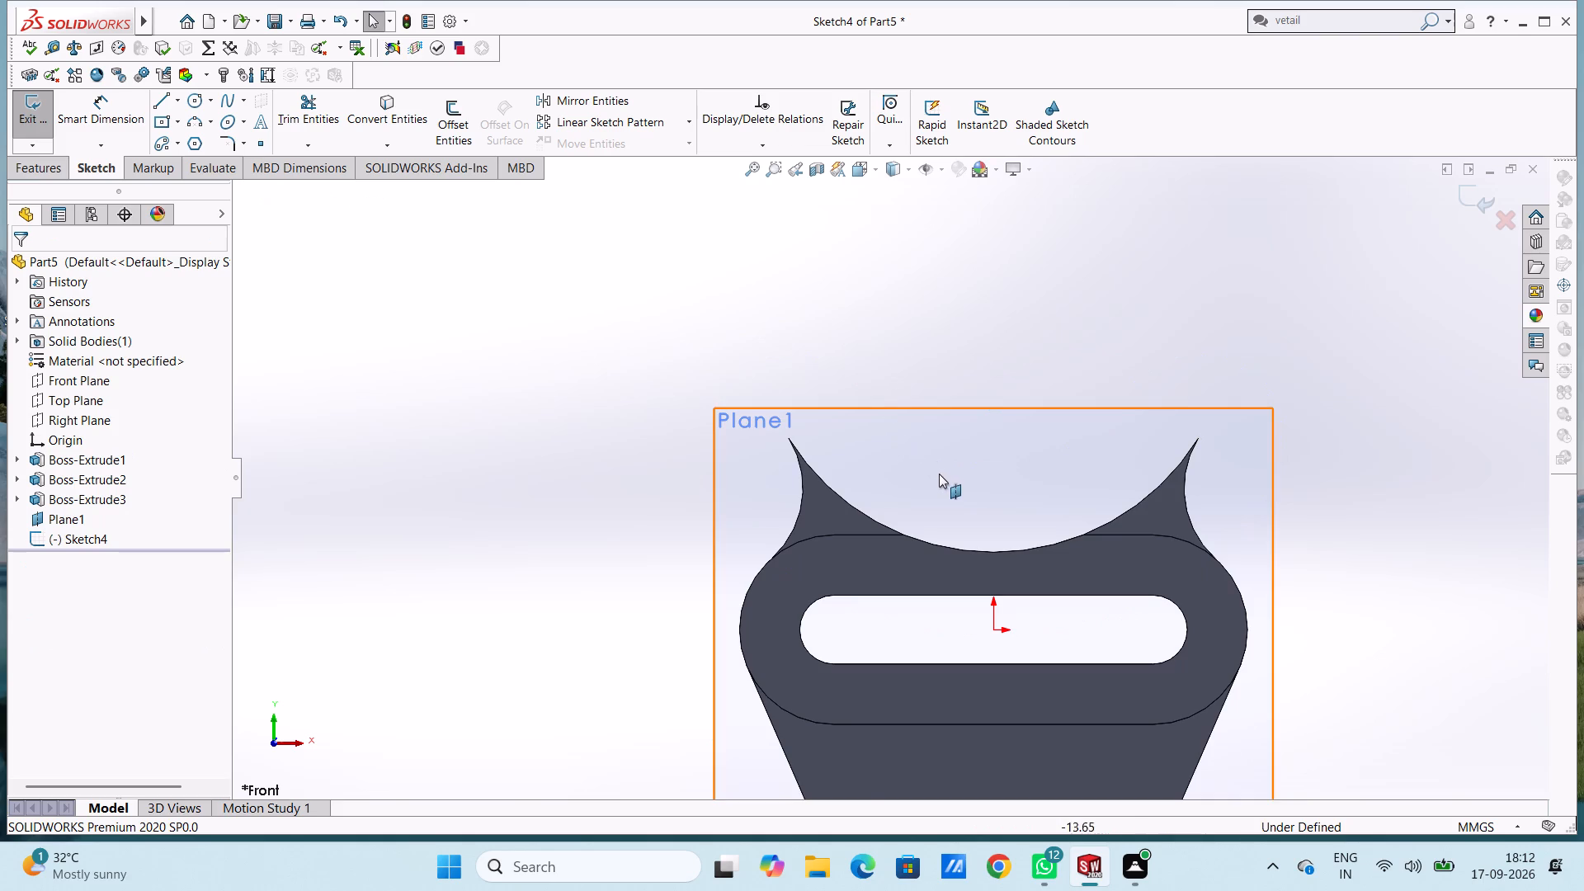
Sketch a three-point arc along the plate's concave upper edge, from the left horn tip to the right horn tip.
scroll(956, 470, up, 2)
scroll(1071, 442, down, 3)
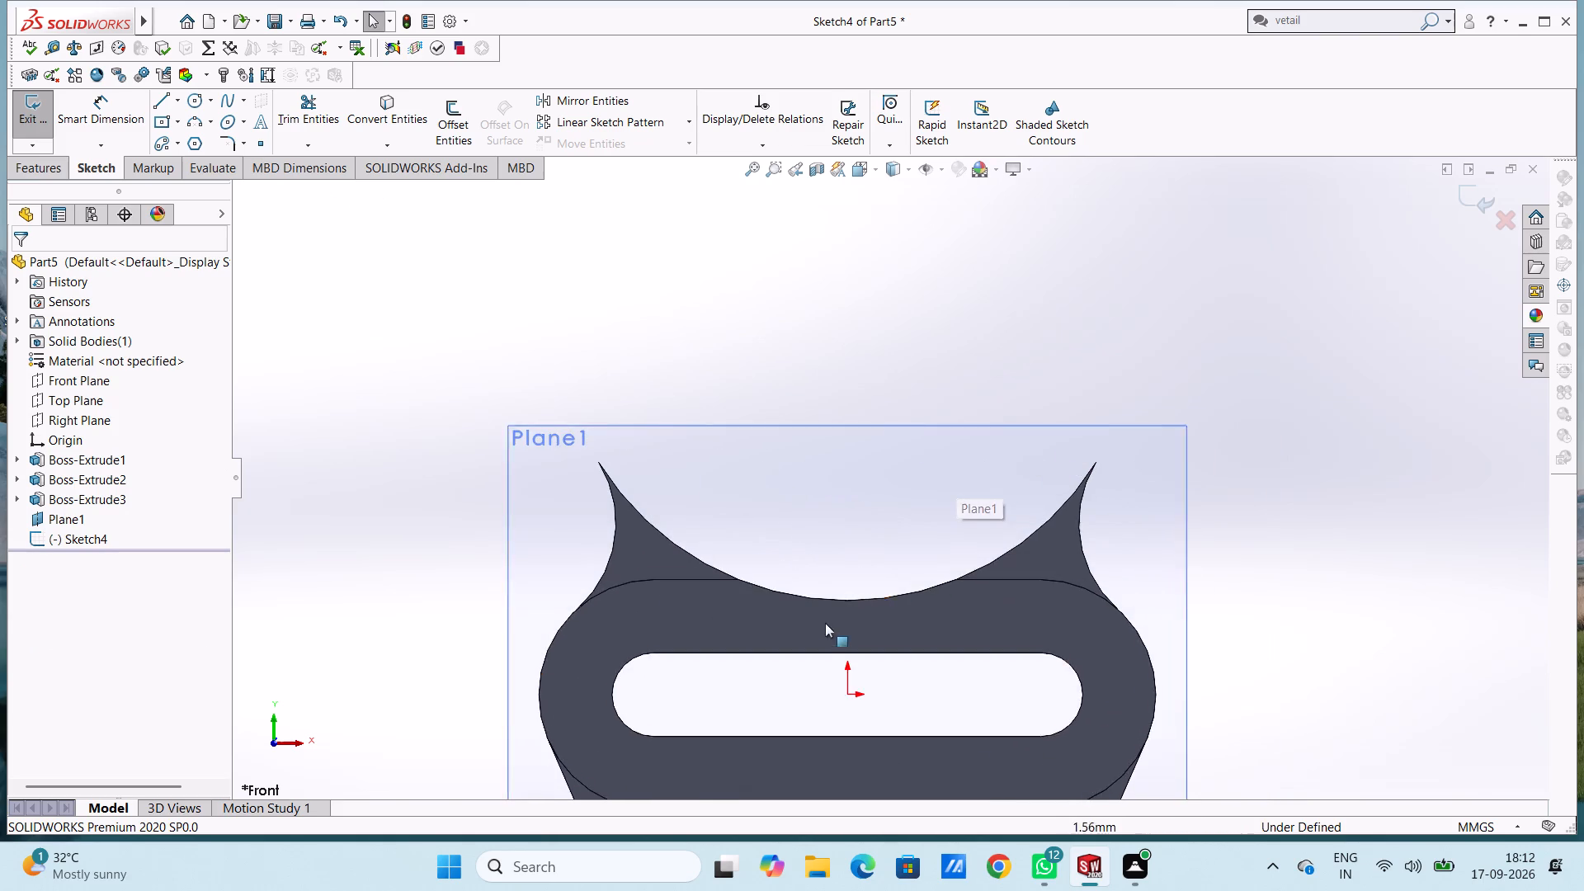
scroll(816, 629, down, 4)
scroll(815, 634, up, 5)
scroll(914, 560, down, 4)
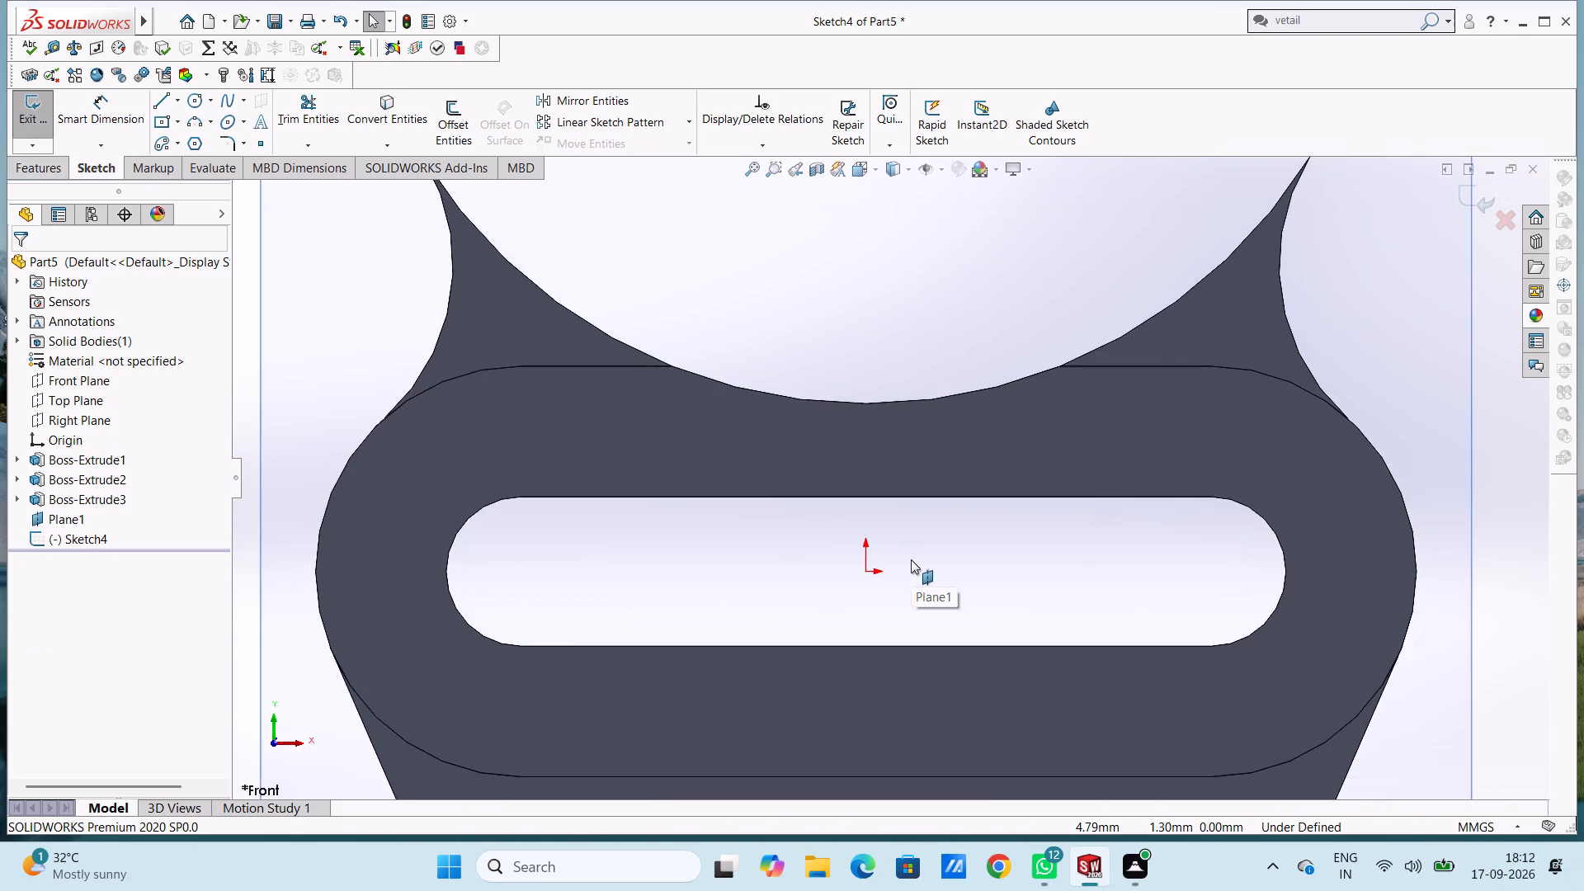
scroll(911, 559, up, 3)
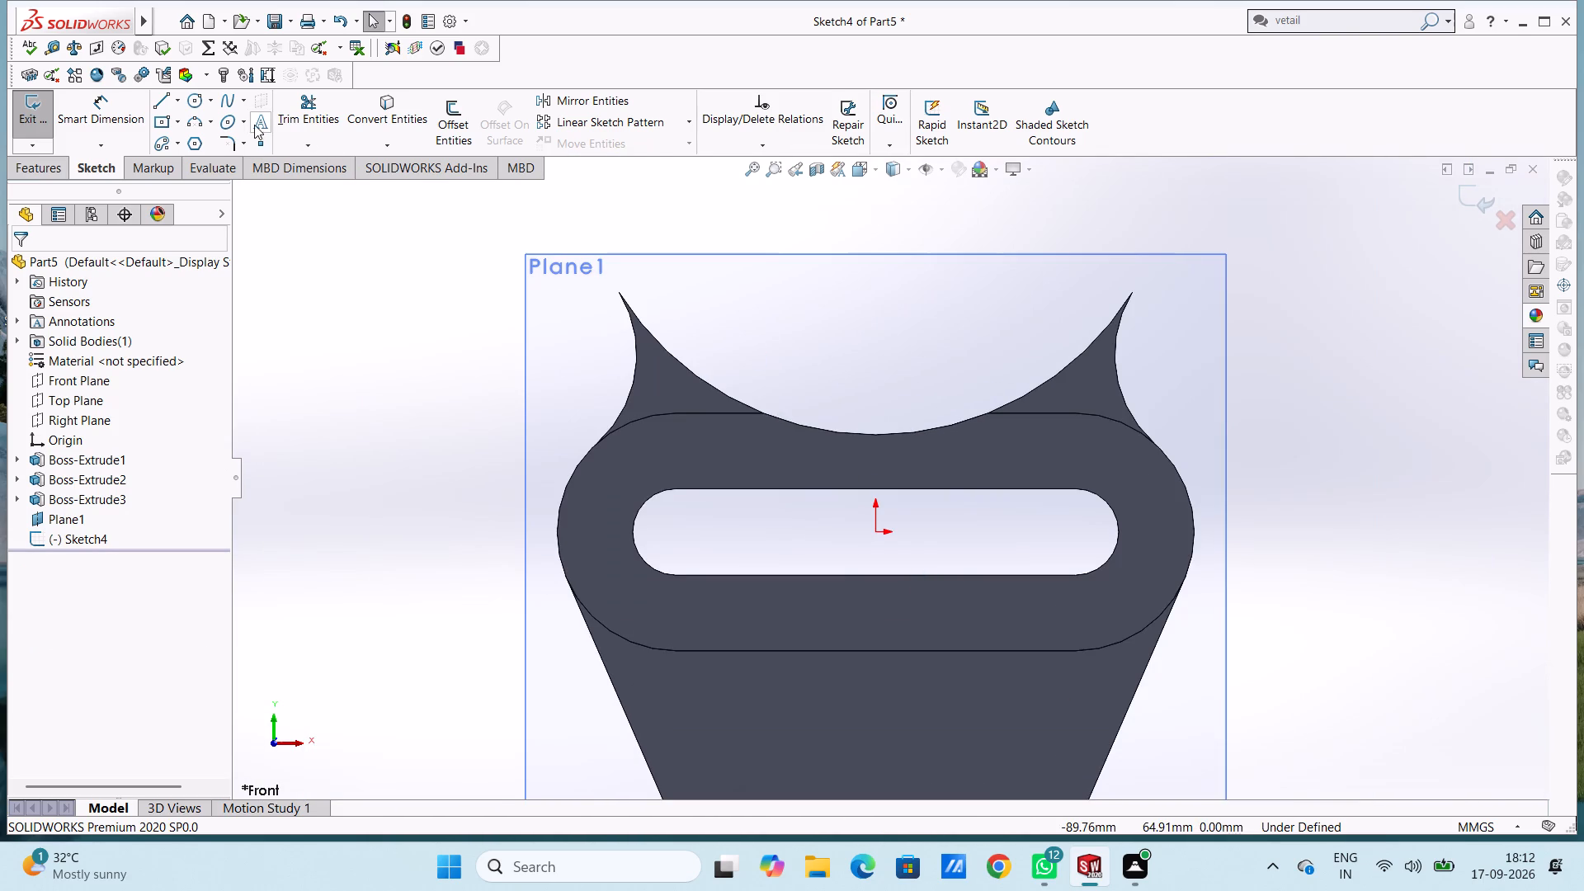
click(201, 128)
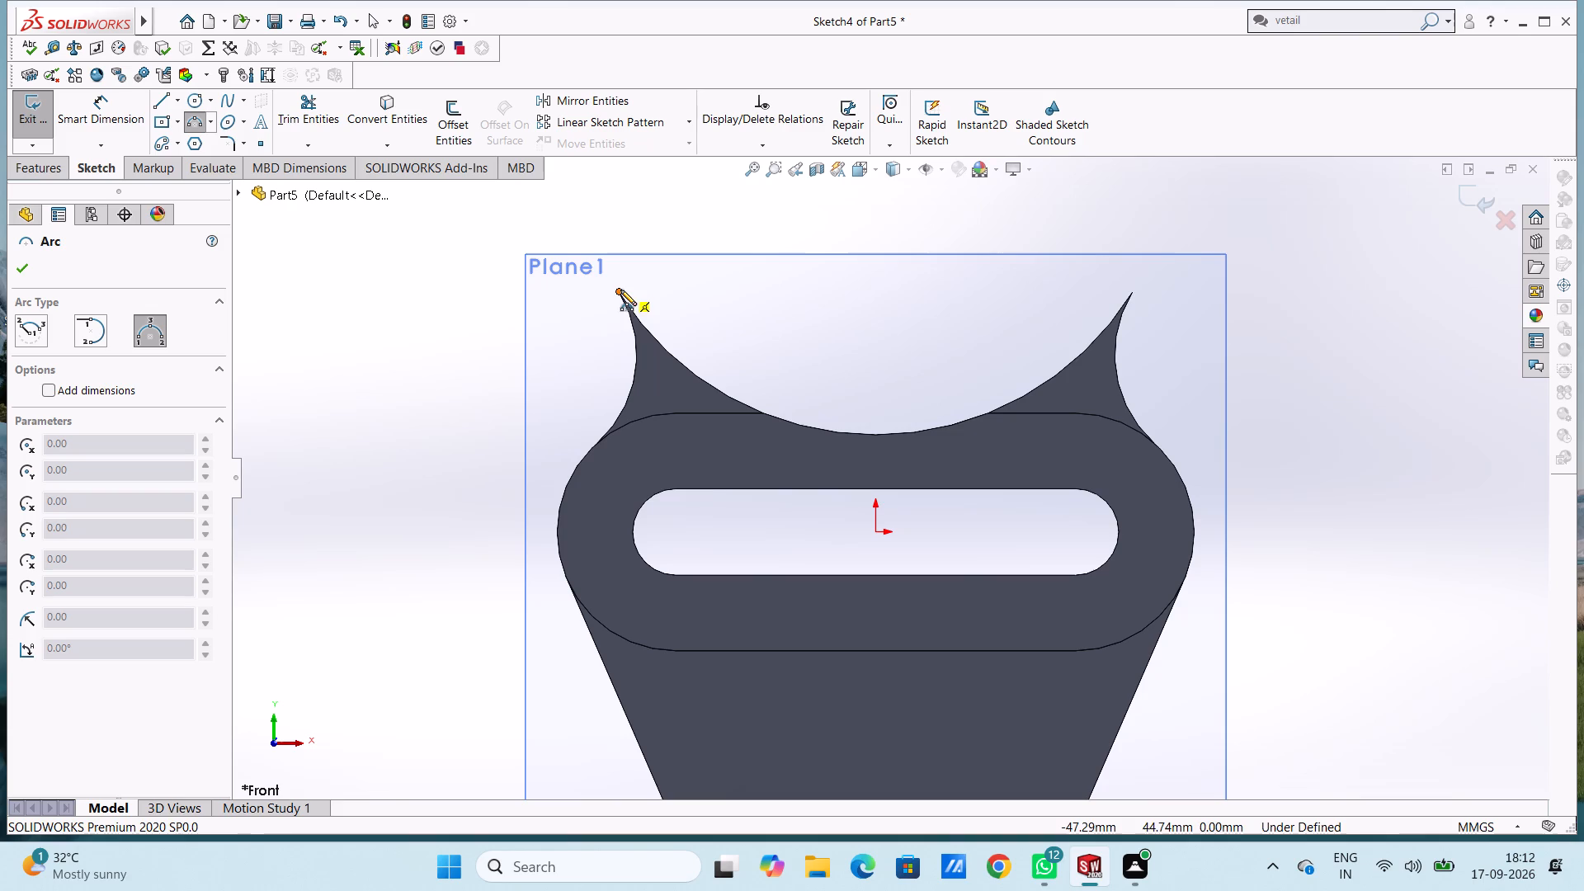
click(620, 289)
click(1134, 290)
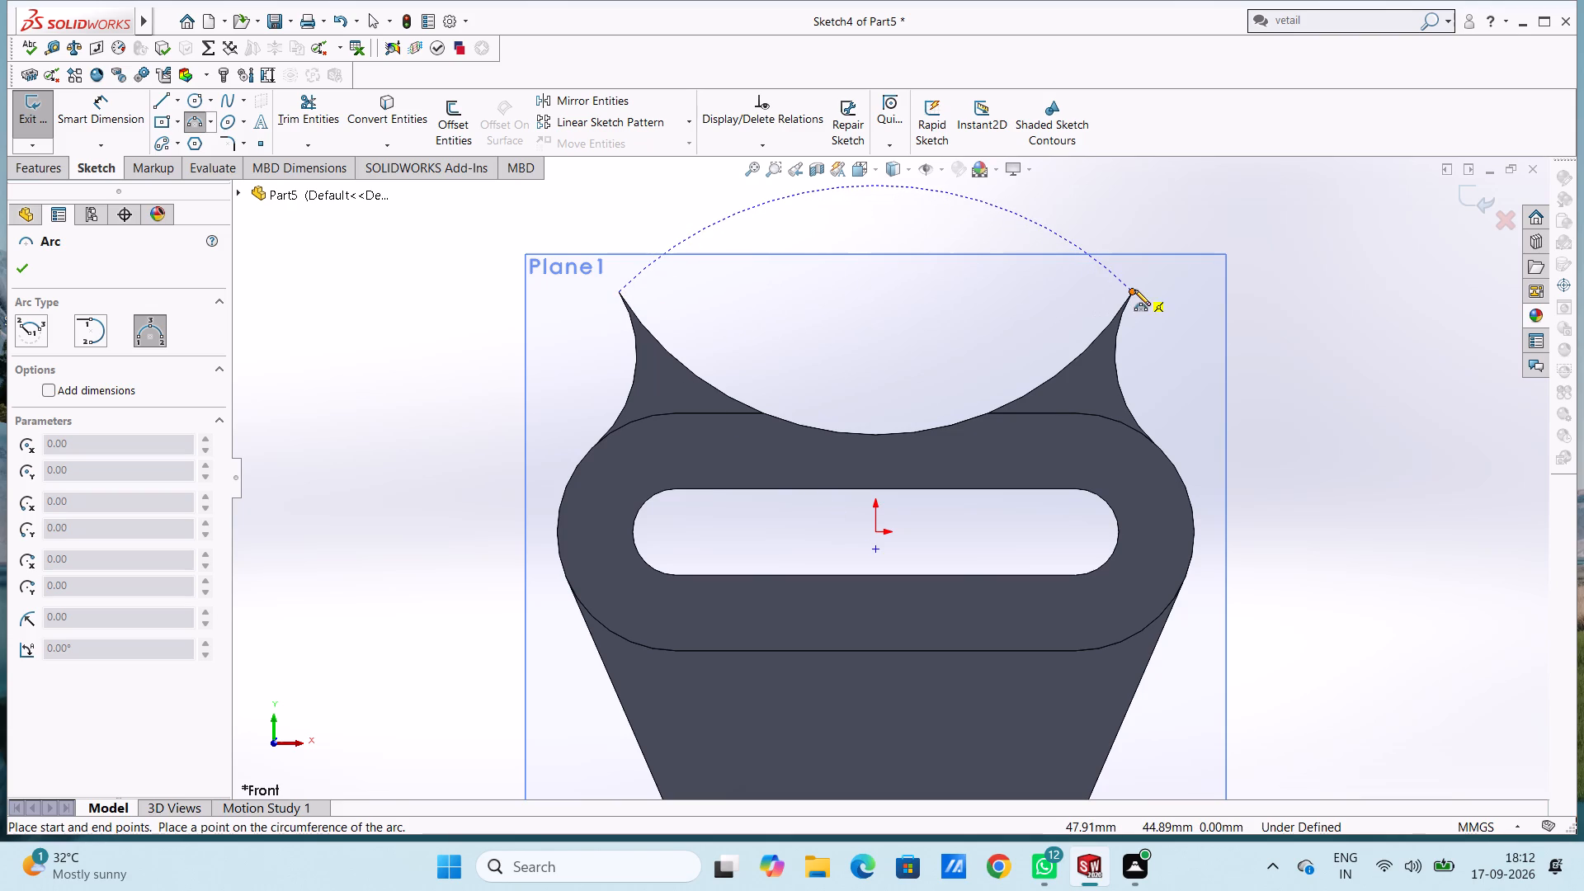
click(1047, 380)
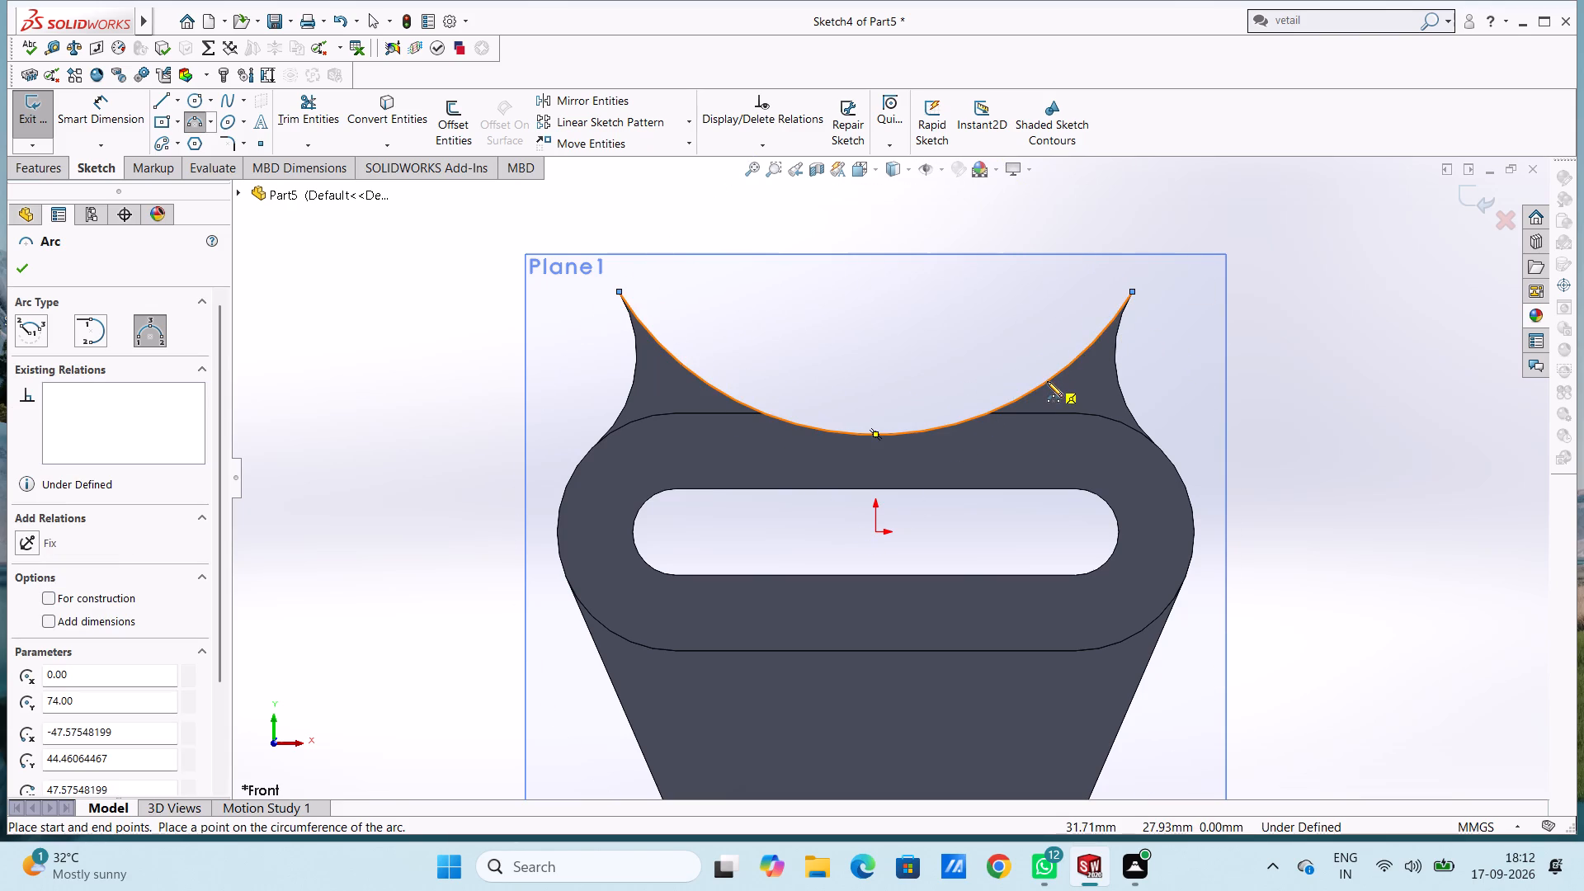
Sketch a circle of 8 mm radius level with the arc's ends, centred about 29 mm left of the origin.
click(196, 97)
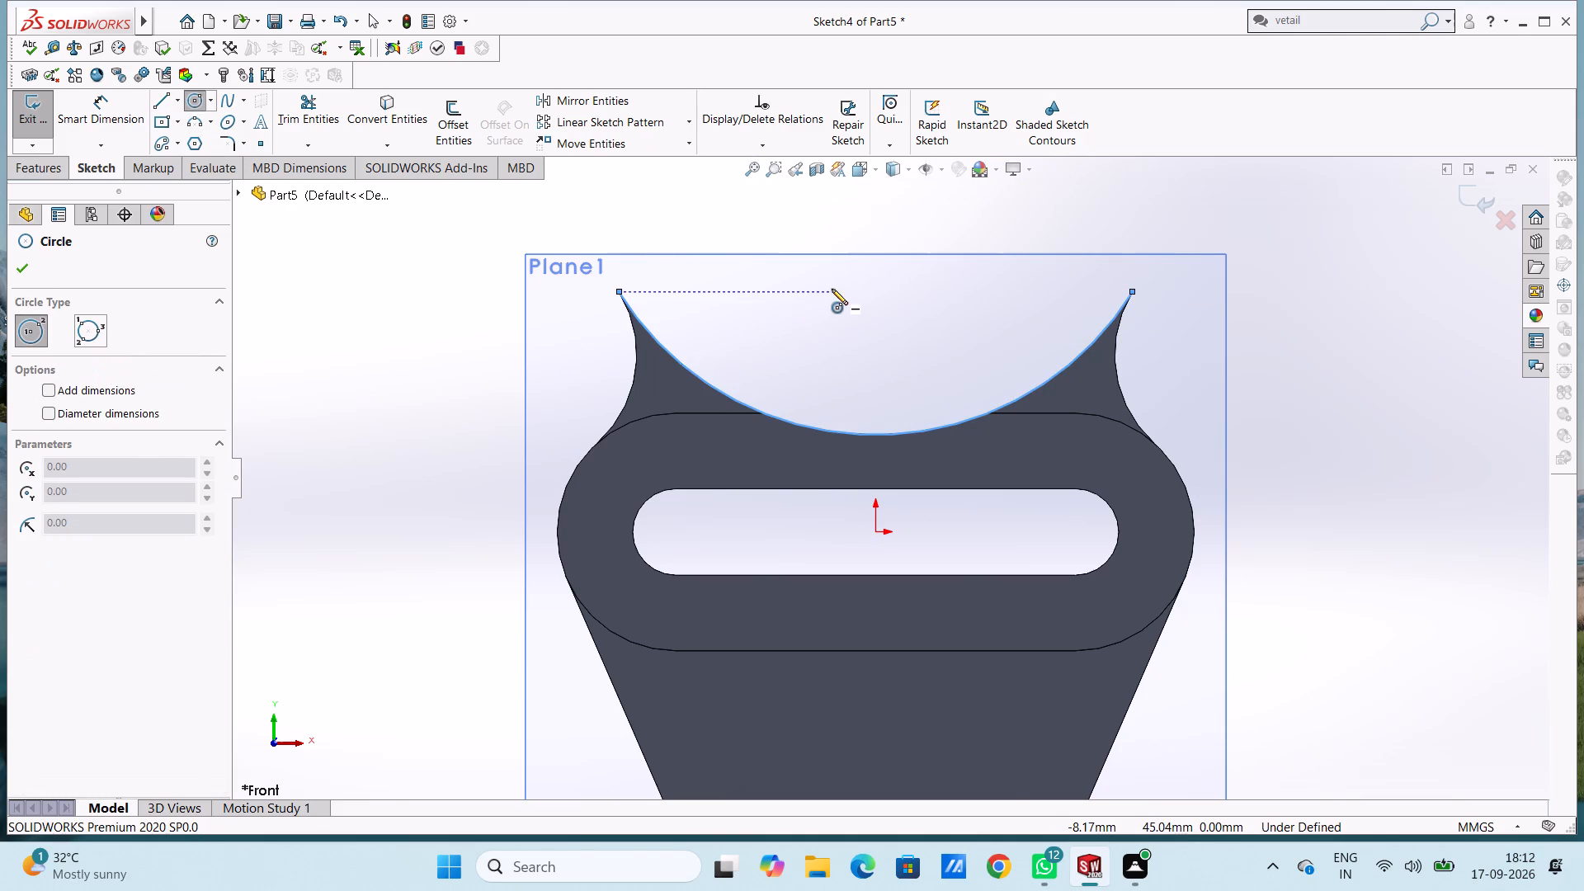
scroll(832, 289, up, 2)
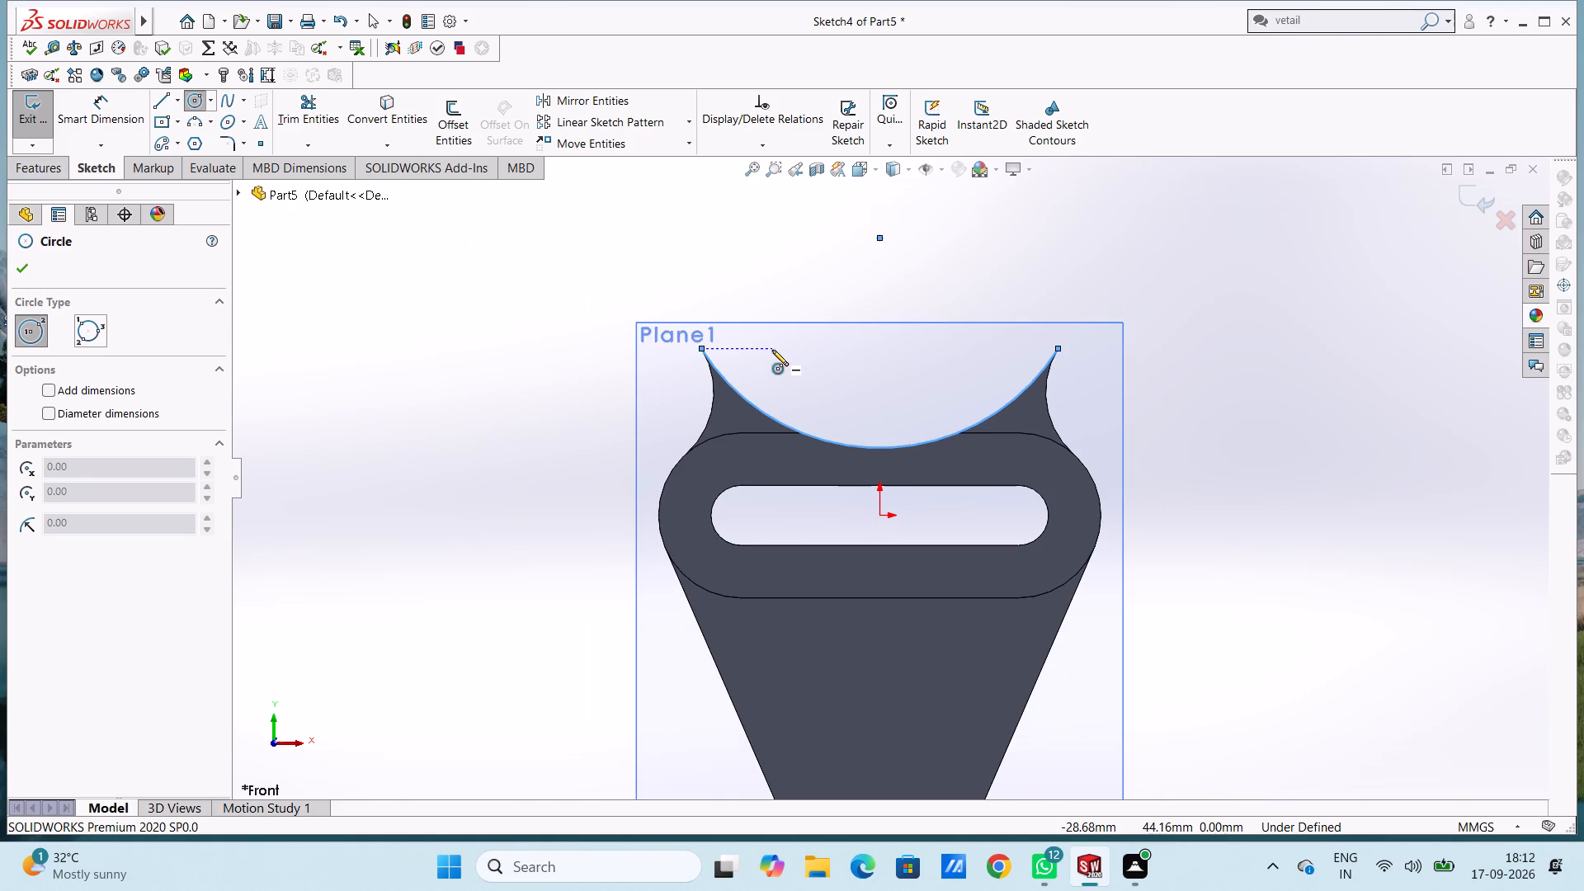
click(772, 347)
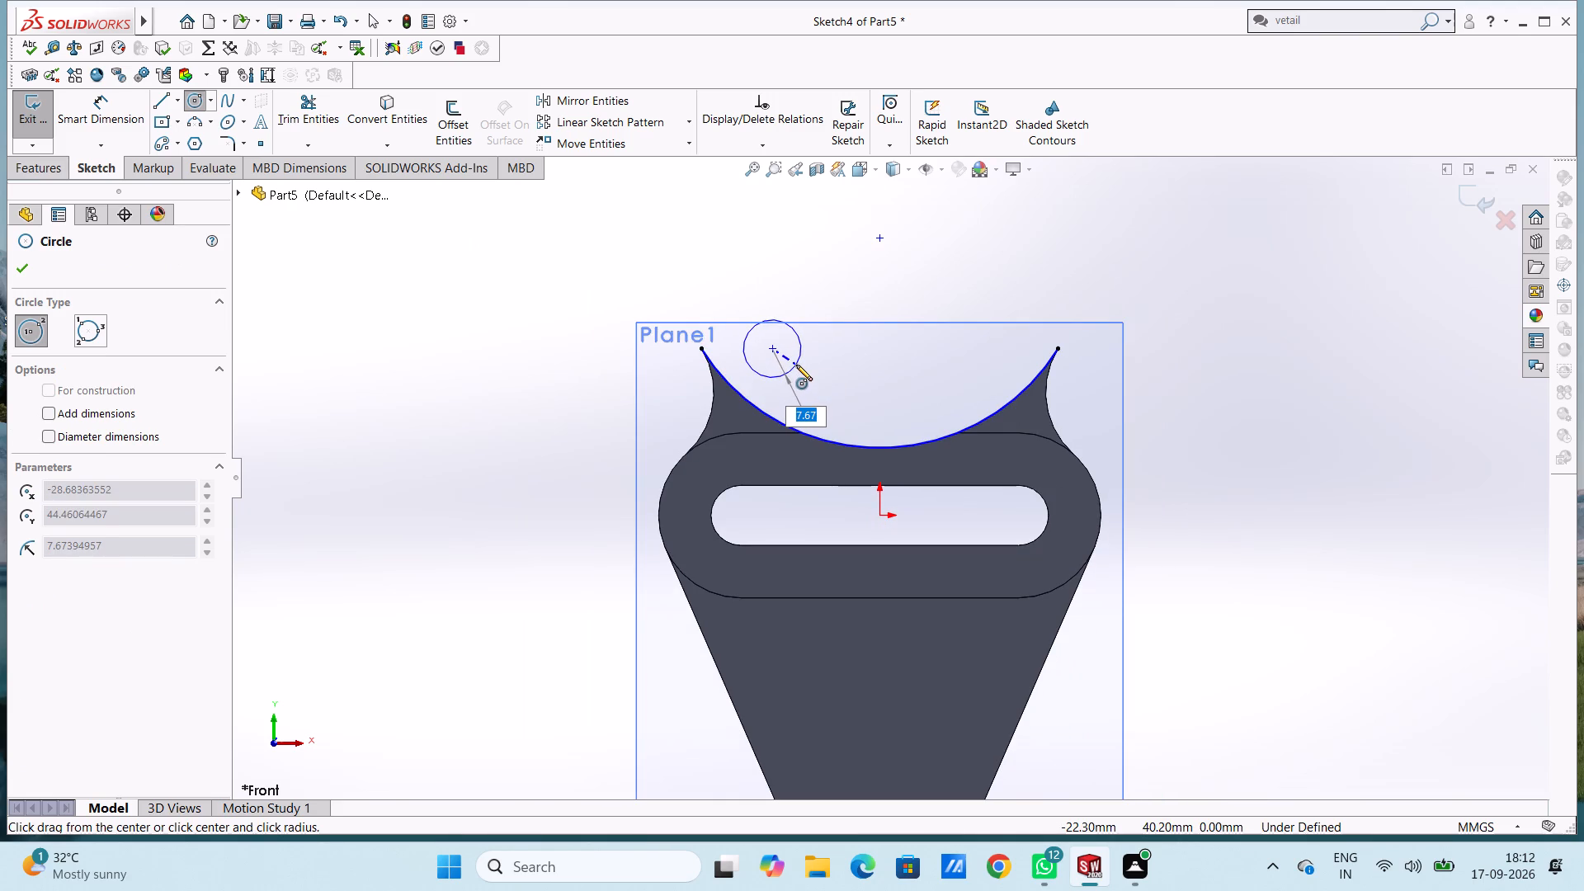
key(8)
key(Return)
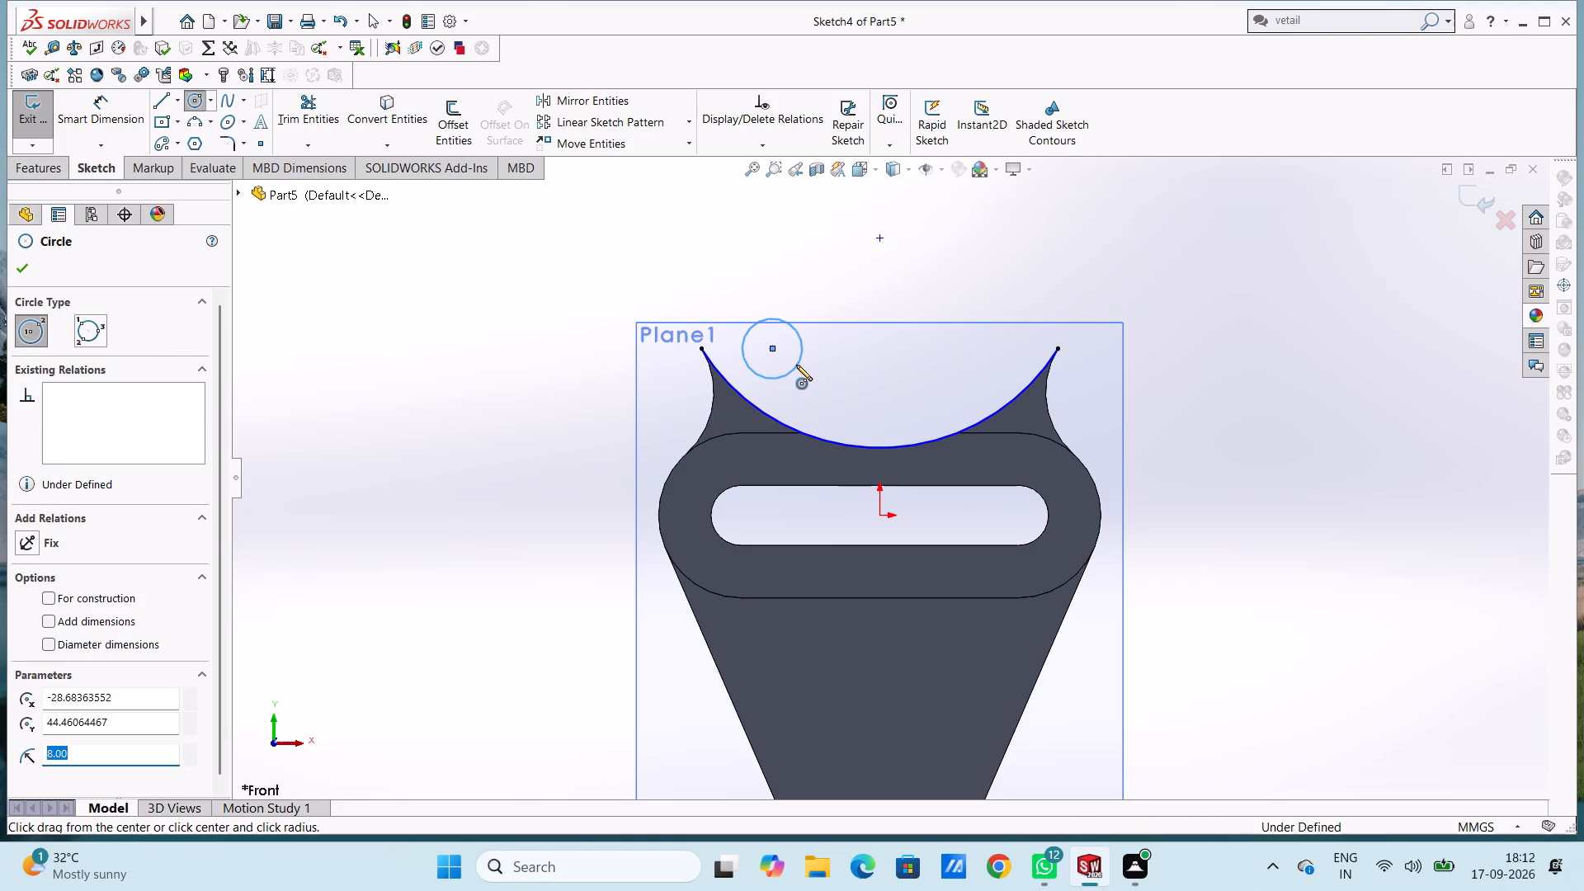
Sketch a second circle of 8 mm radius level with the first, centred about 26 mm right of the origin.
click(978, 348)
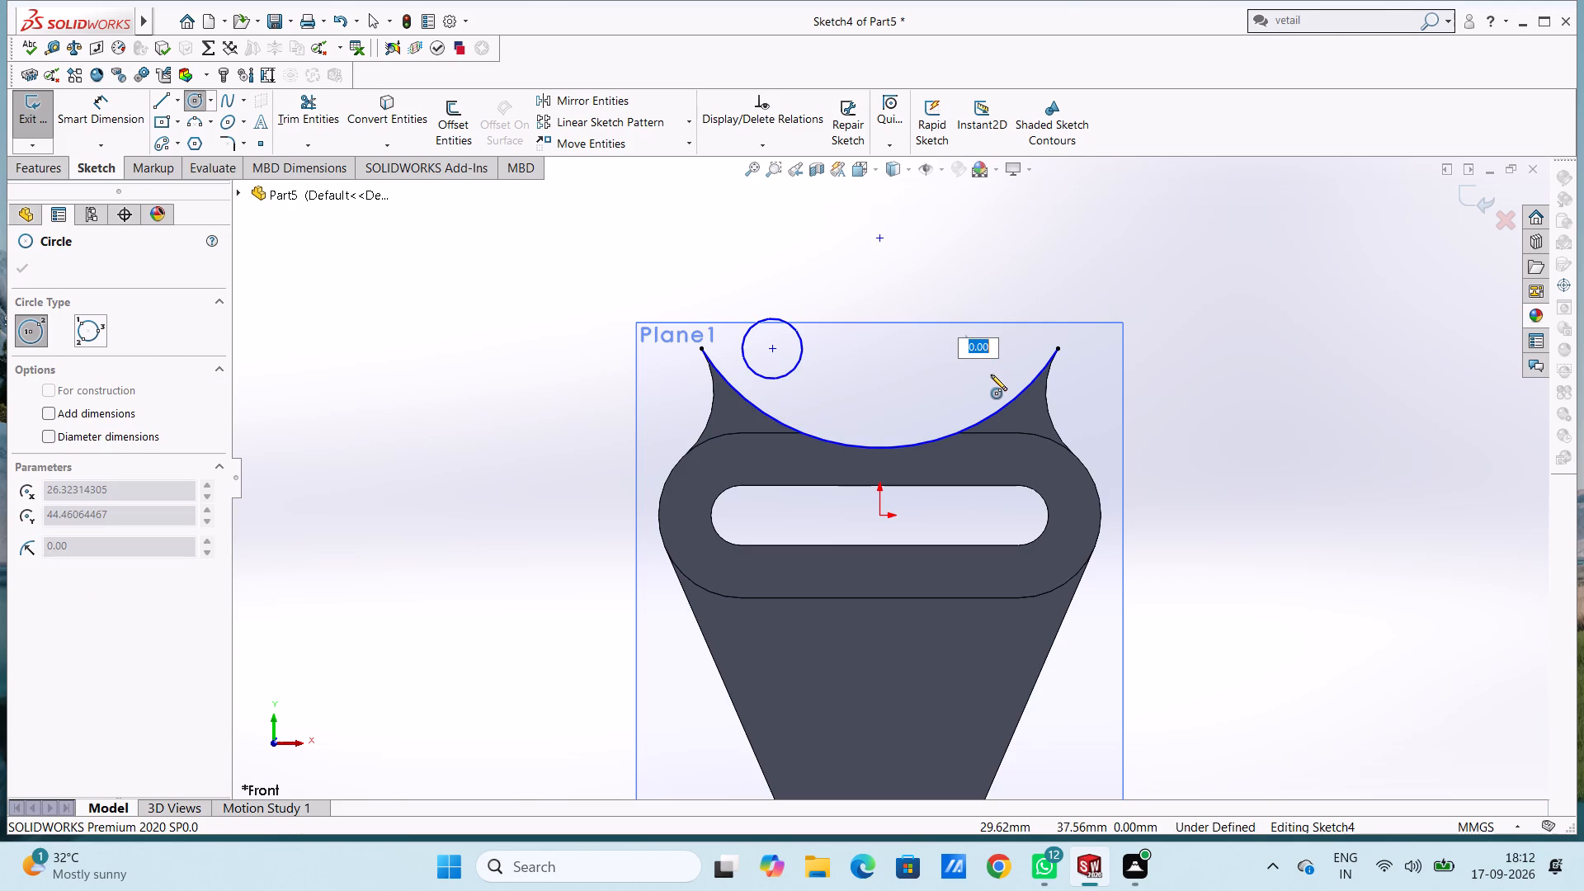
key(8)
key(Return)
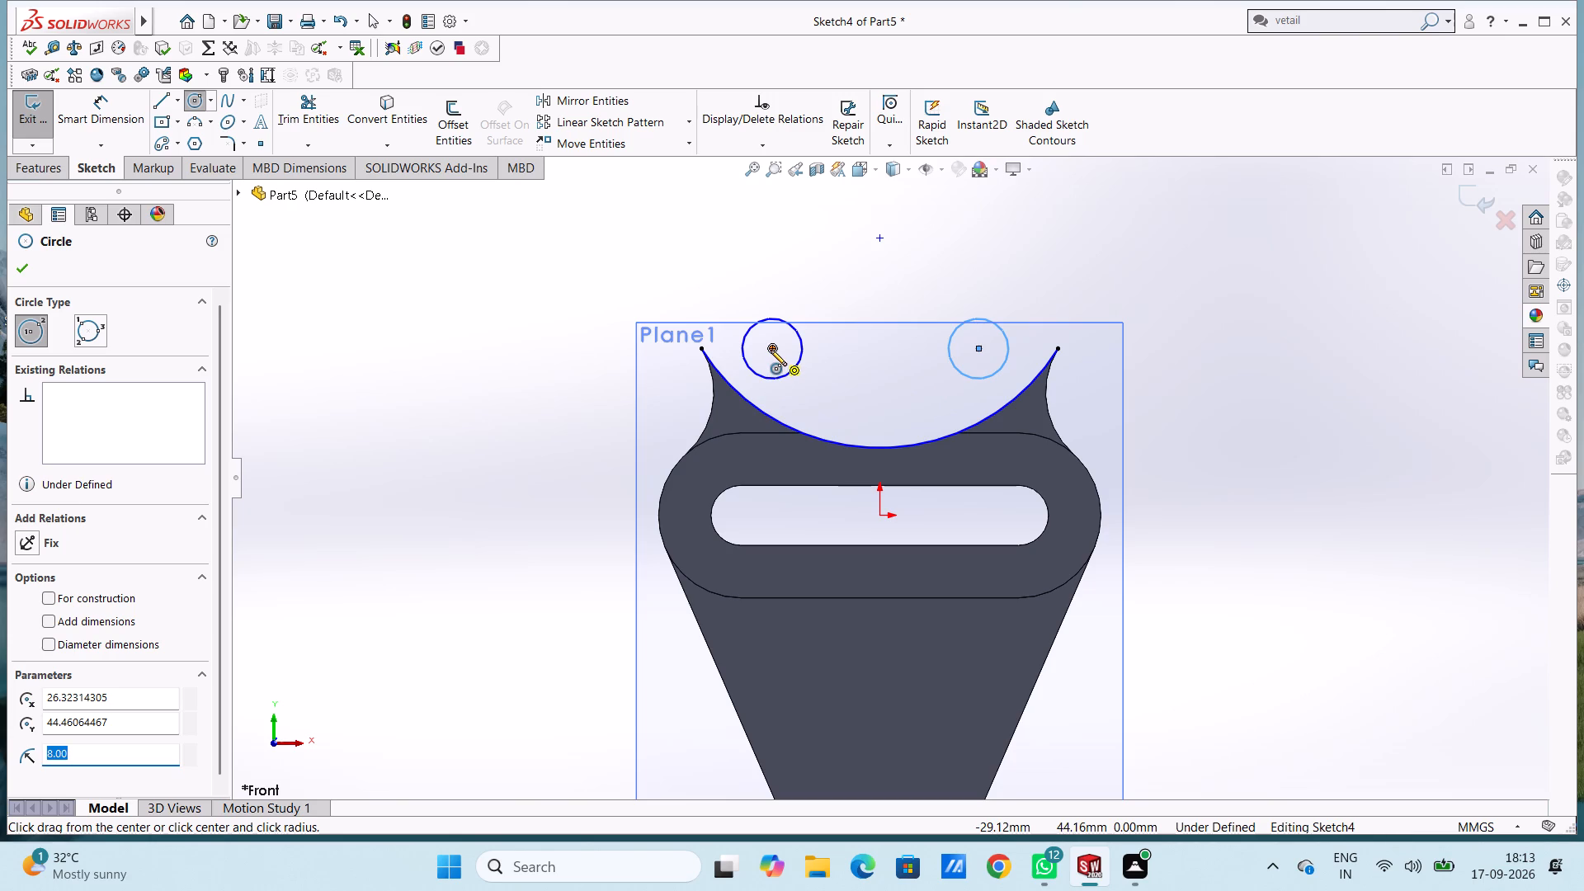
Sketch an 18 mm radius circle concentric with each of the two small circles.
click(771, 350)
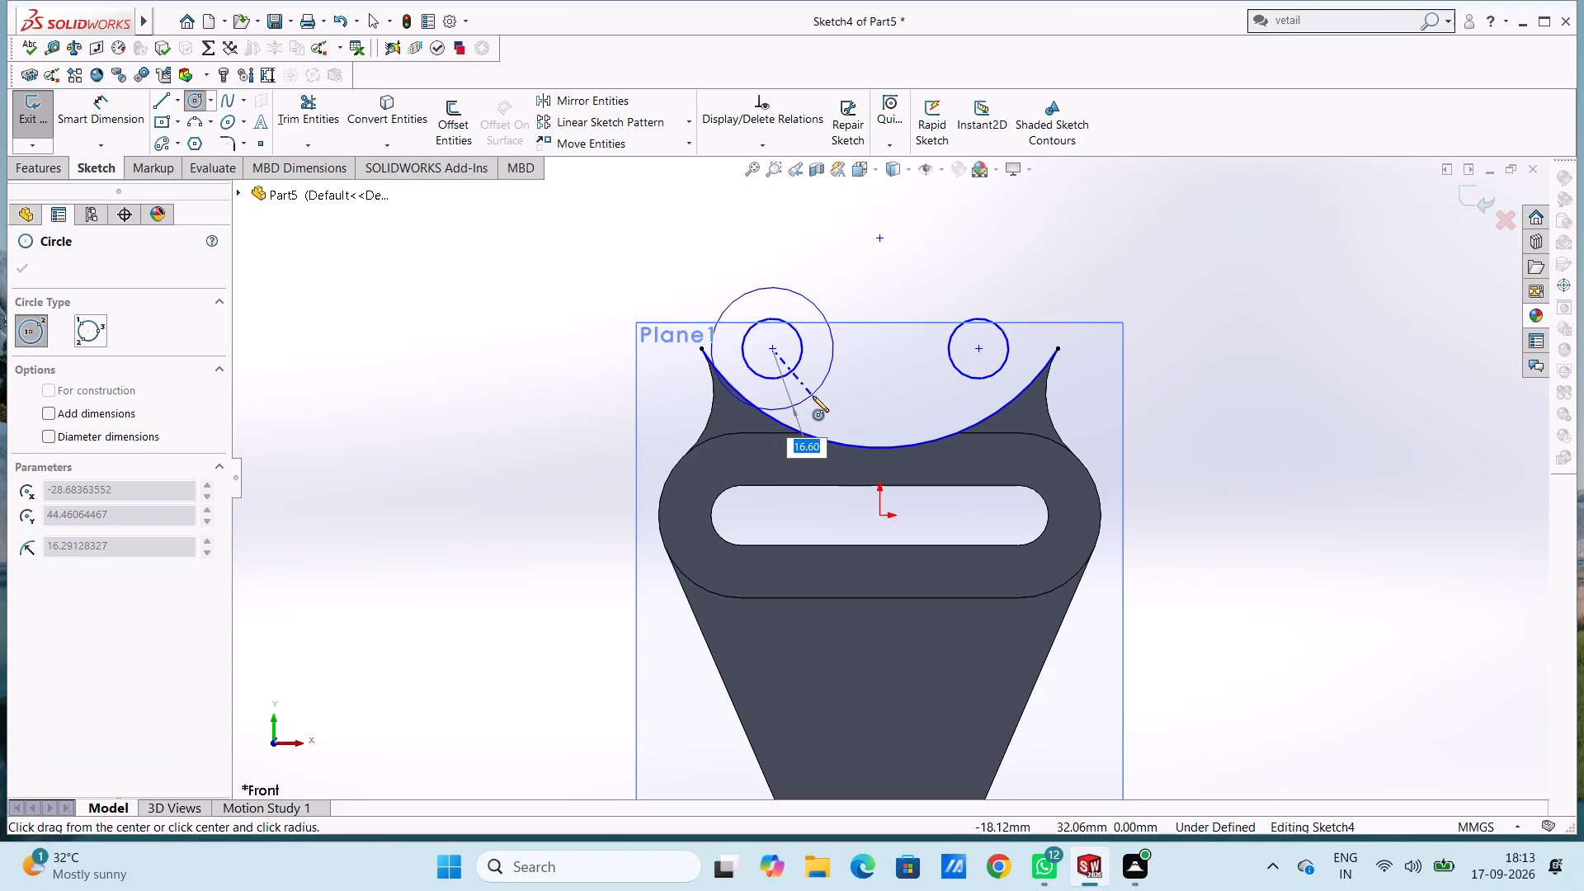
text(18)
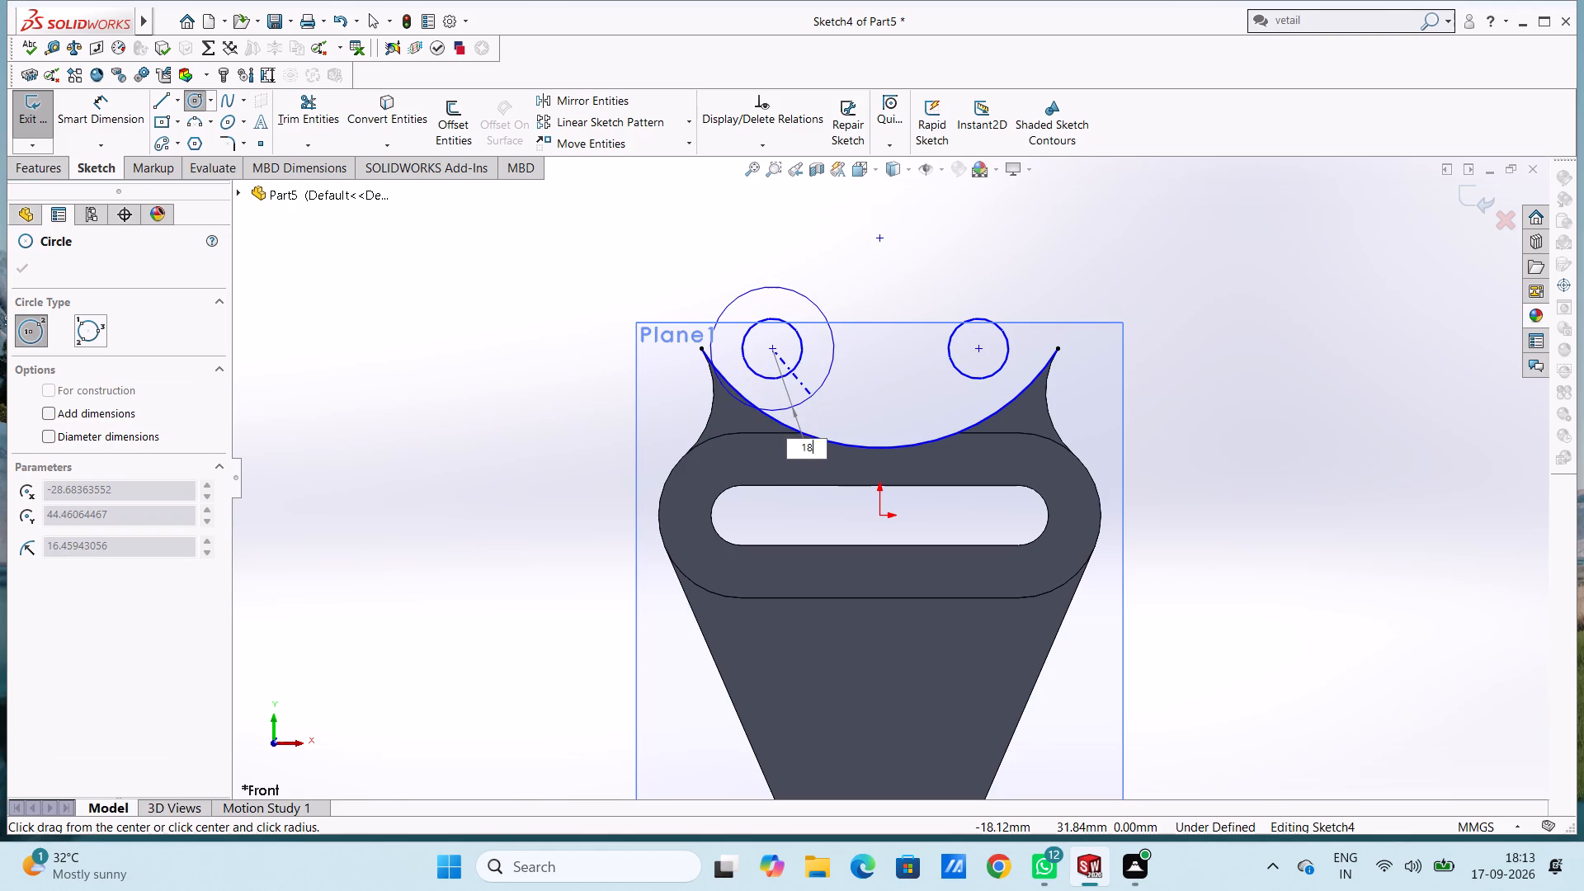
key(Return)
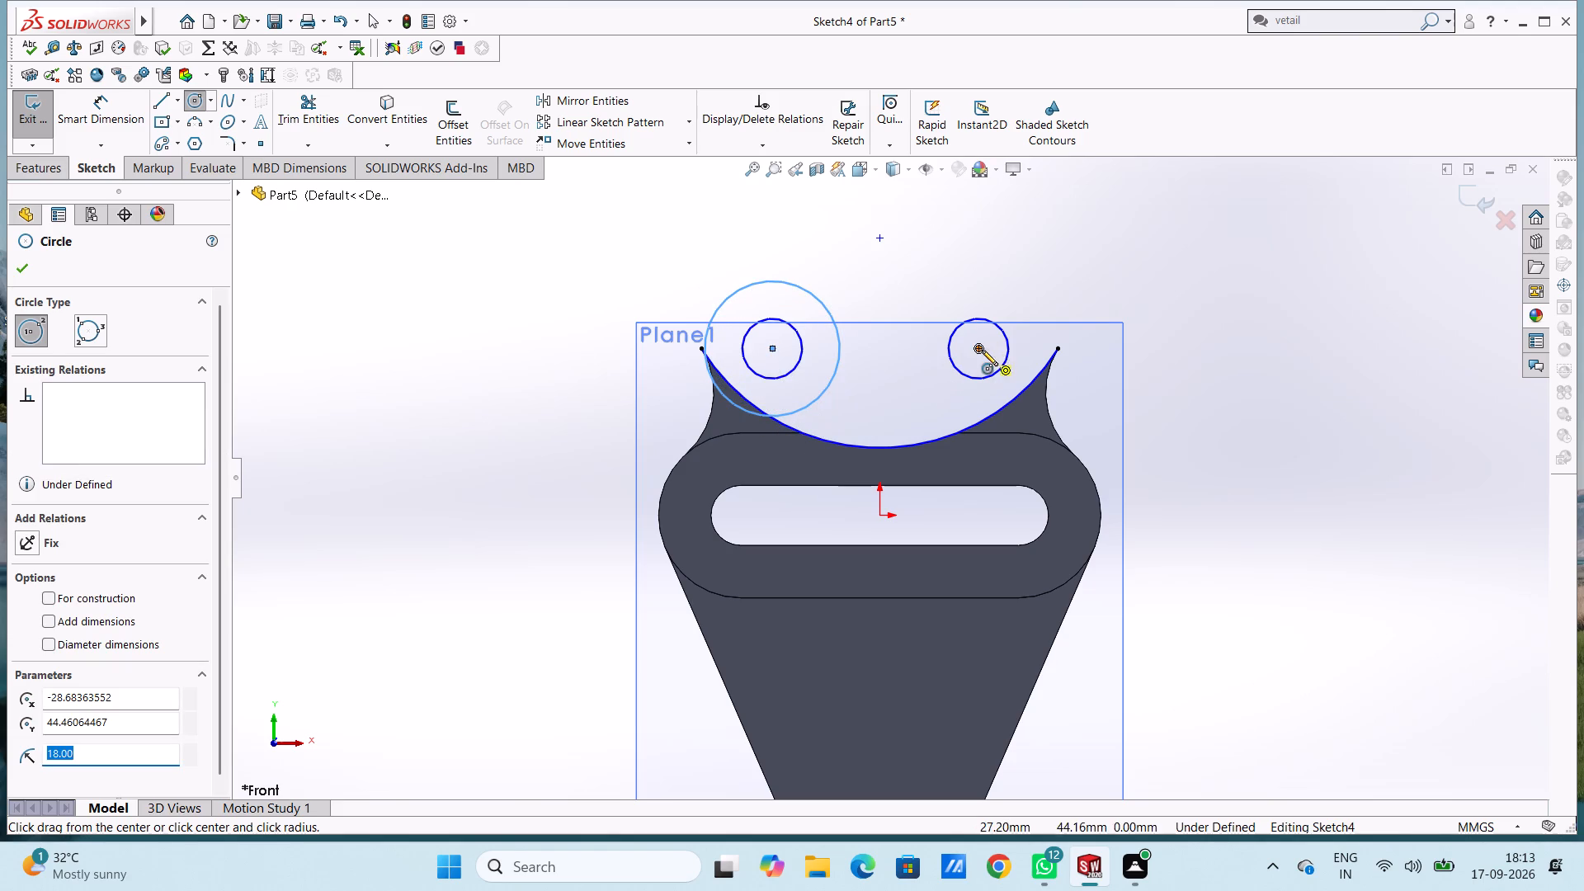
click(980, 349)
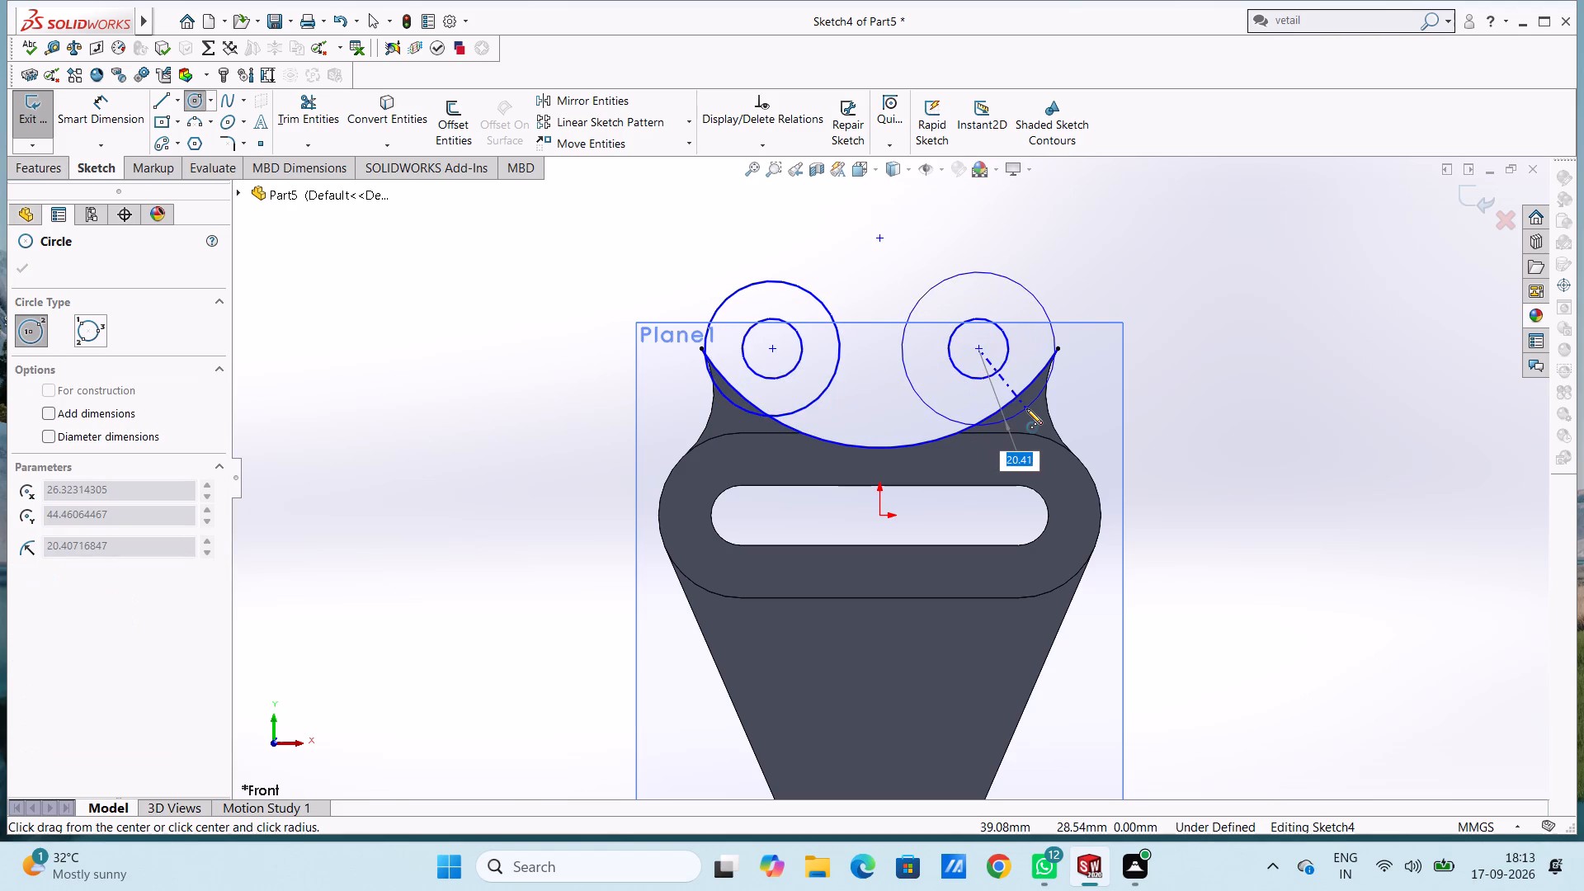
text(18)
key(Return)
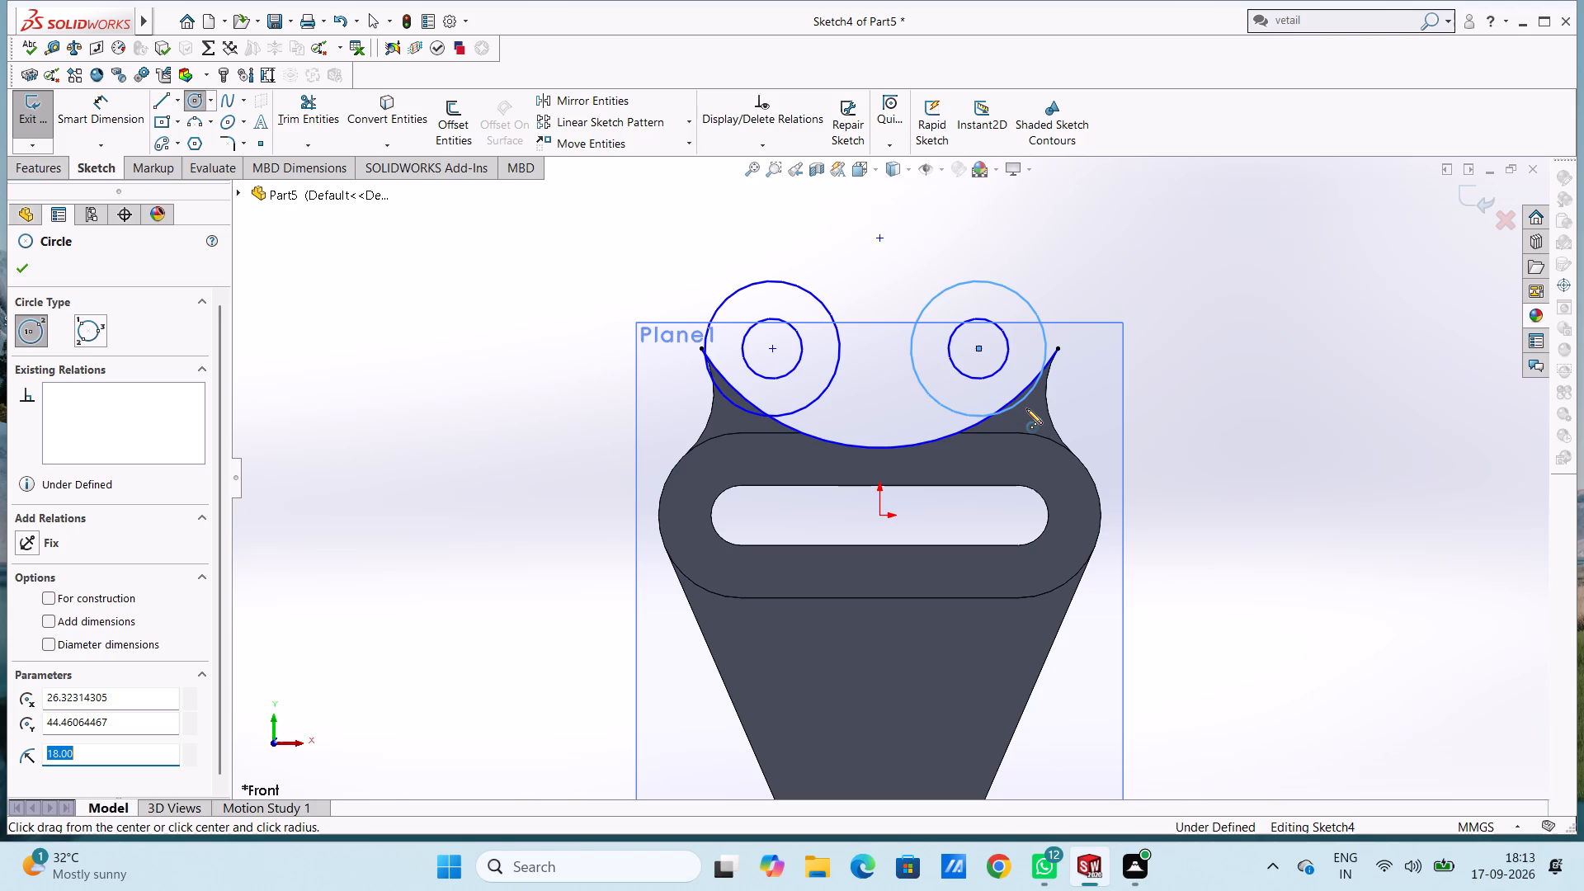
Dimension the diameters of the two outer circles, on the left and right of the arc.
click(104, 115)
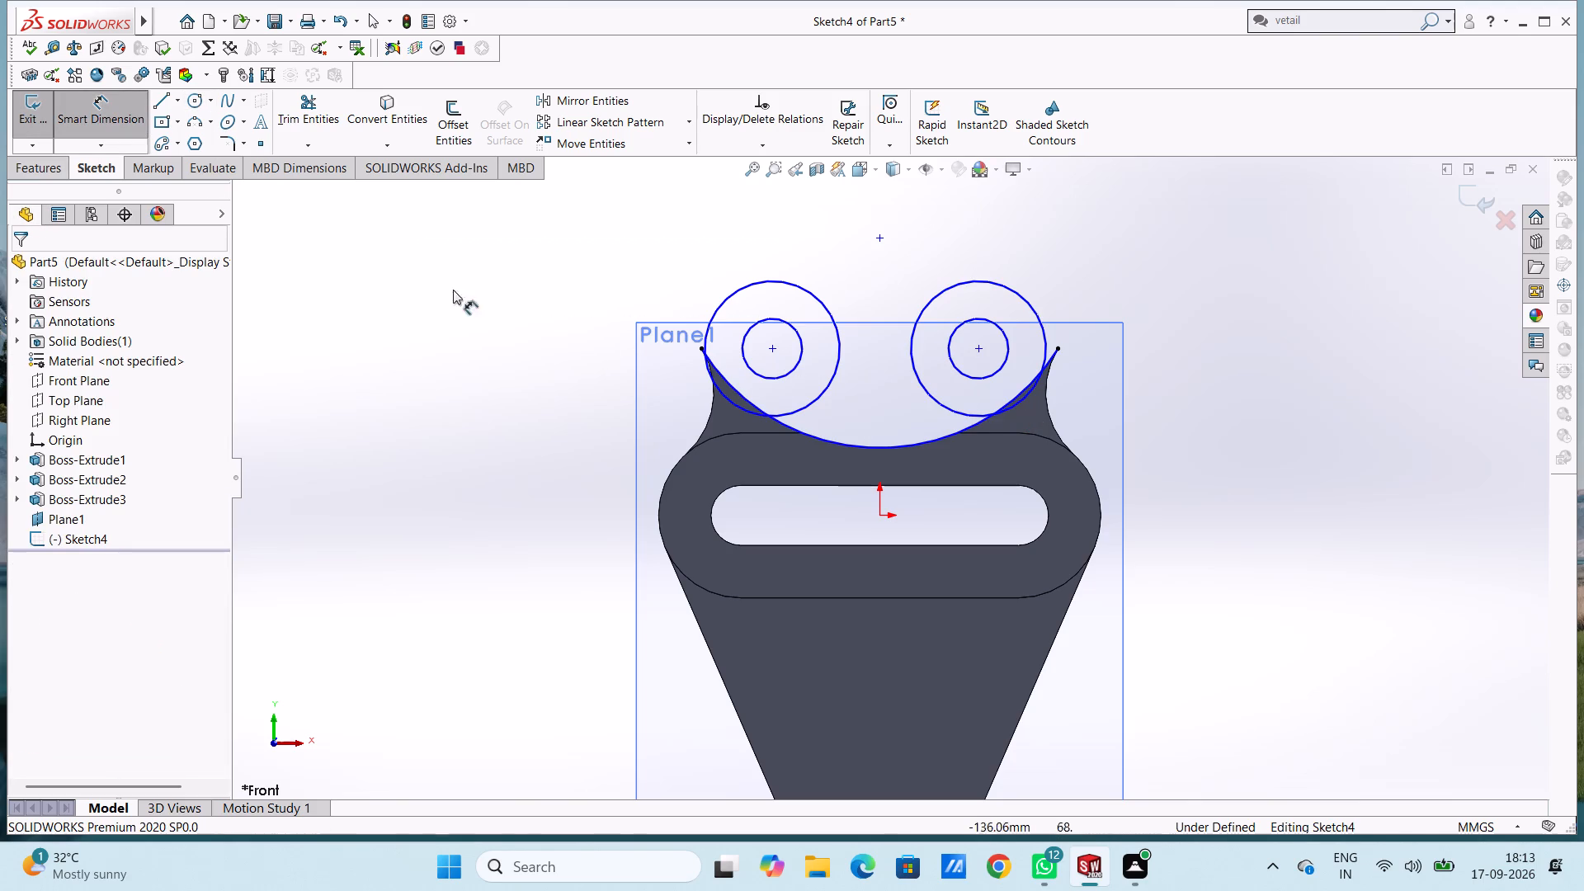
click(726, 296)
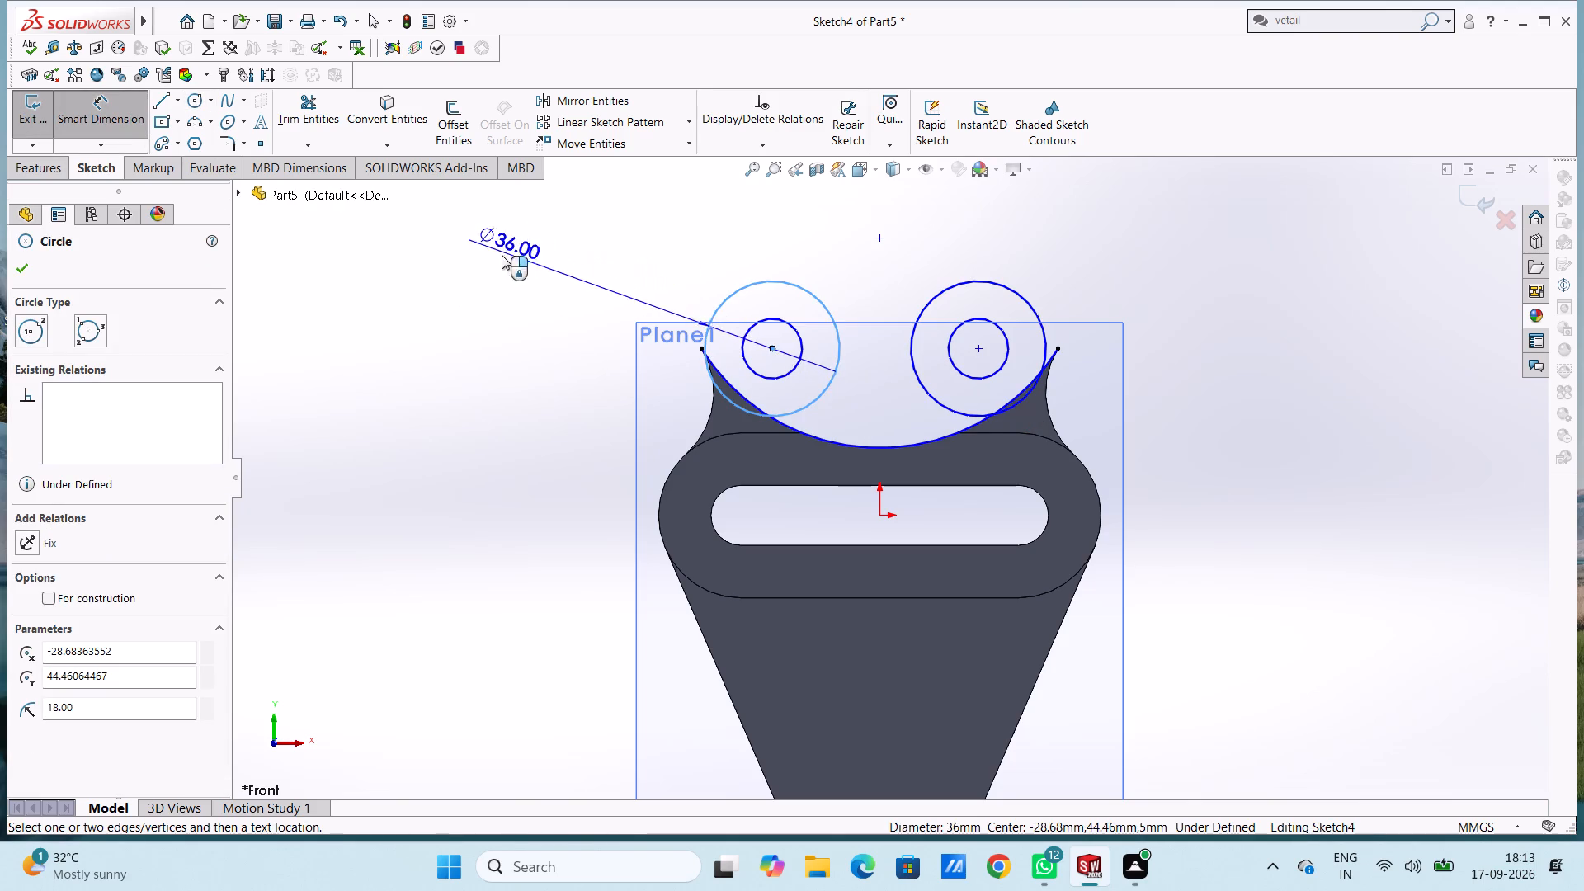
click(416, 229)
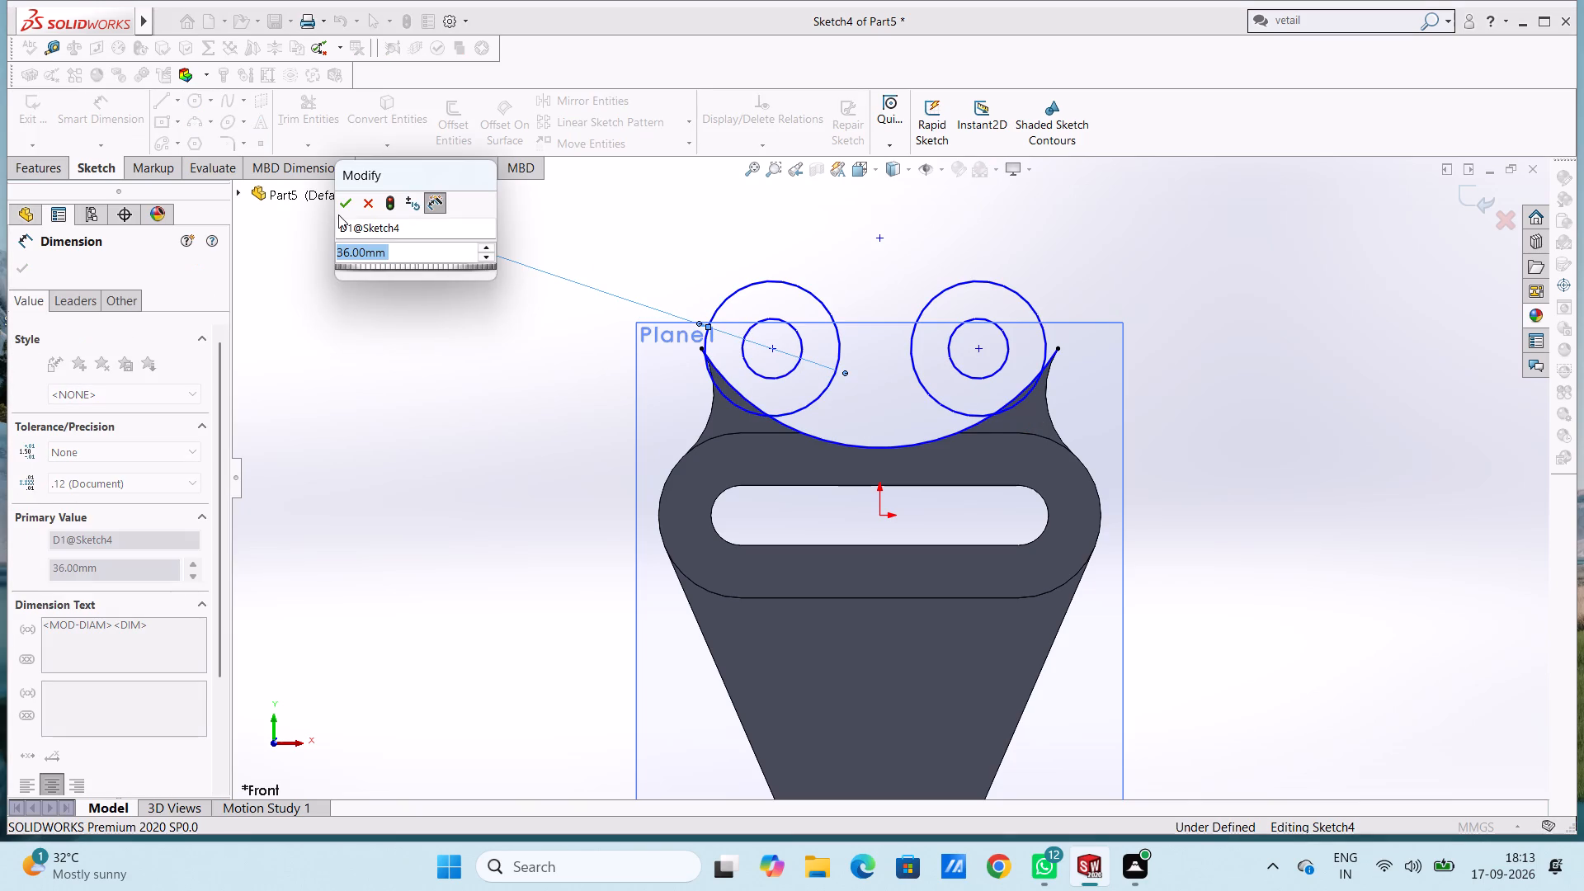
click(341, 210)
click(323, 241)
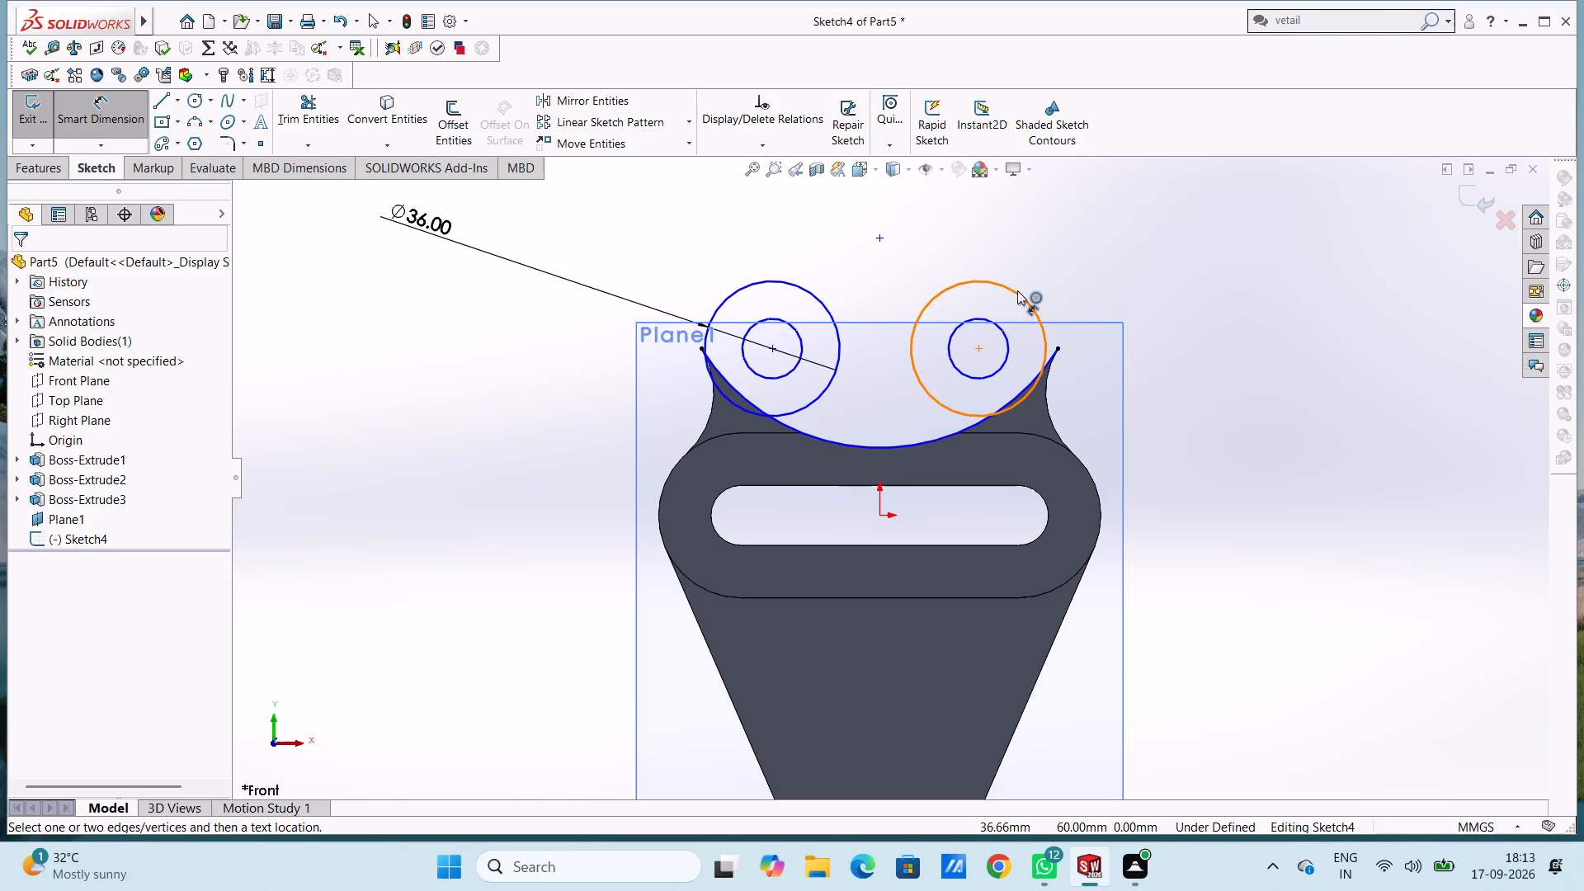
click(1016, 290)
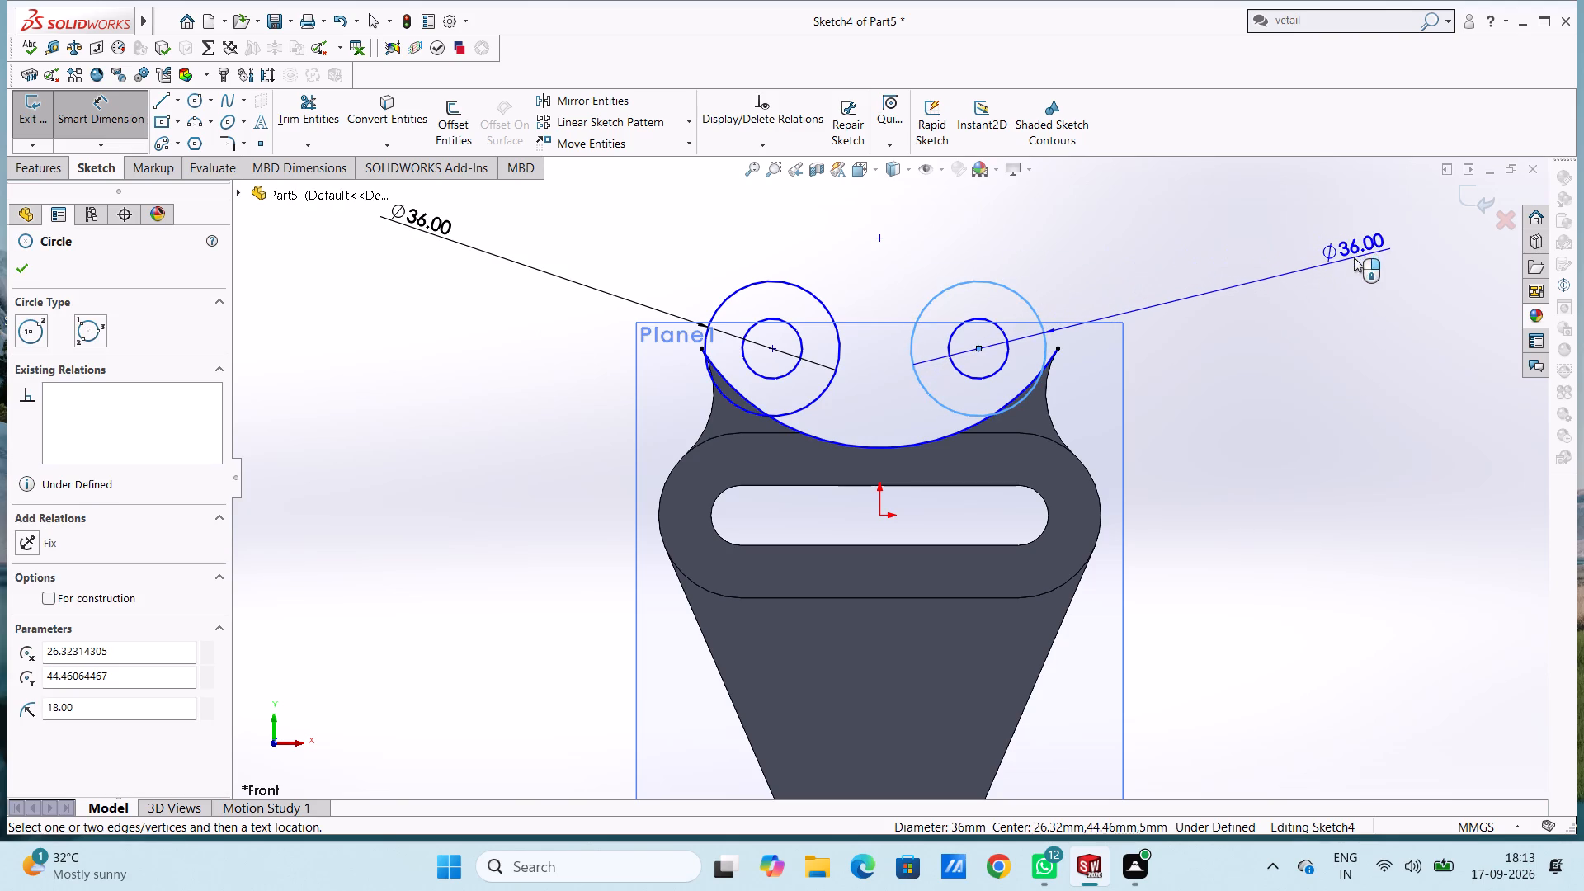
click(1368, 259)
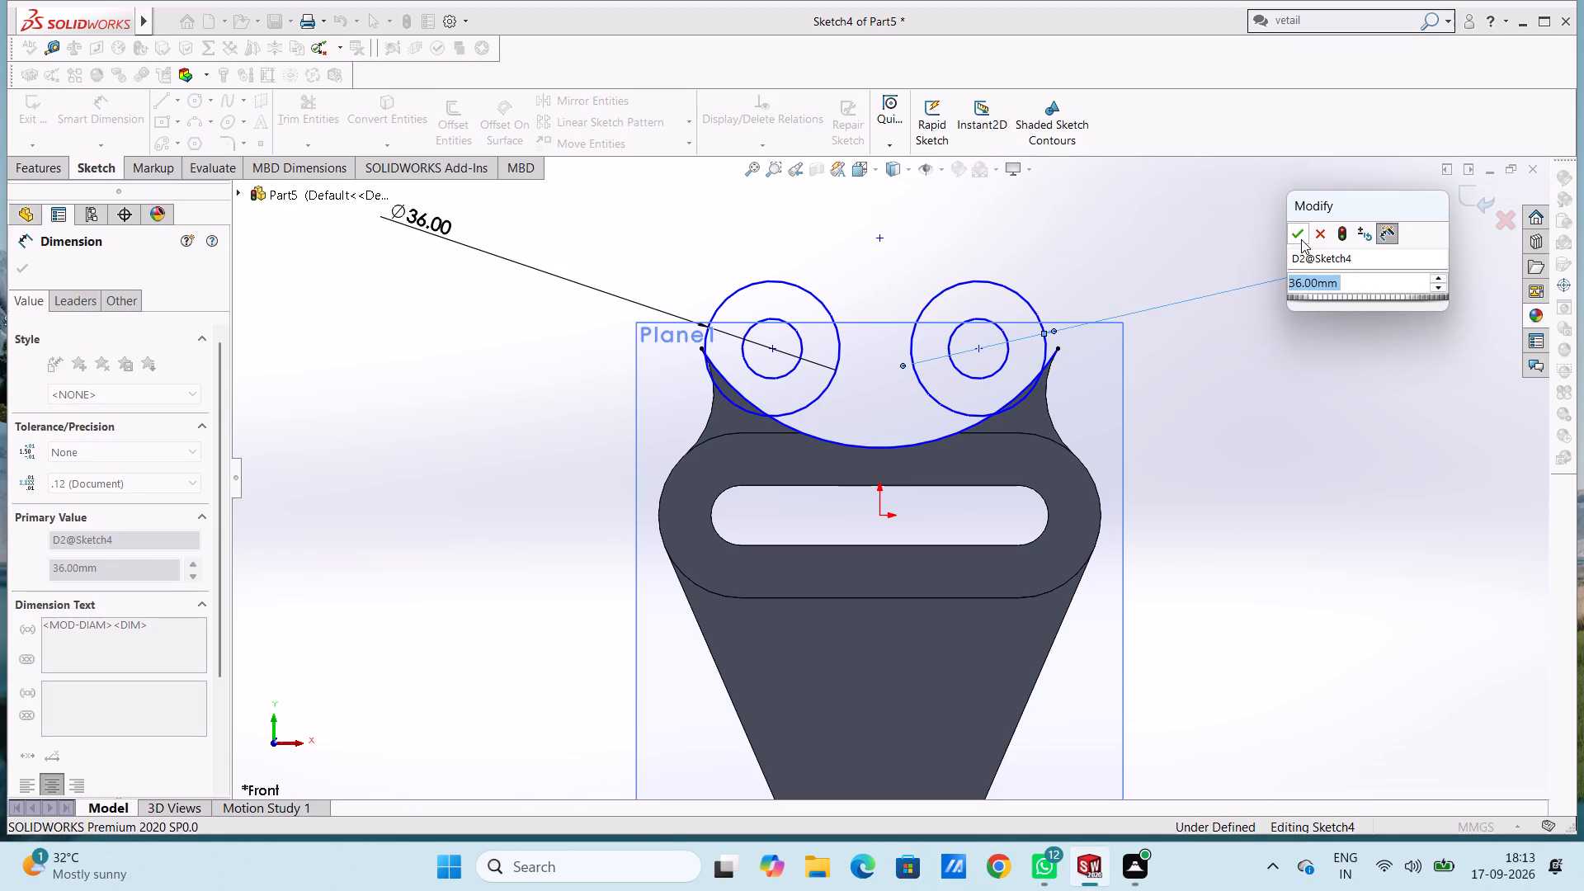
click(1300, 238)
click(1252, 229)
Dimension the diameters of the two inner circles, placing the dimensions outside the plate.
click(1004, 332)
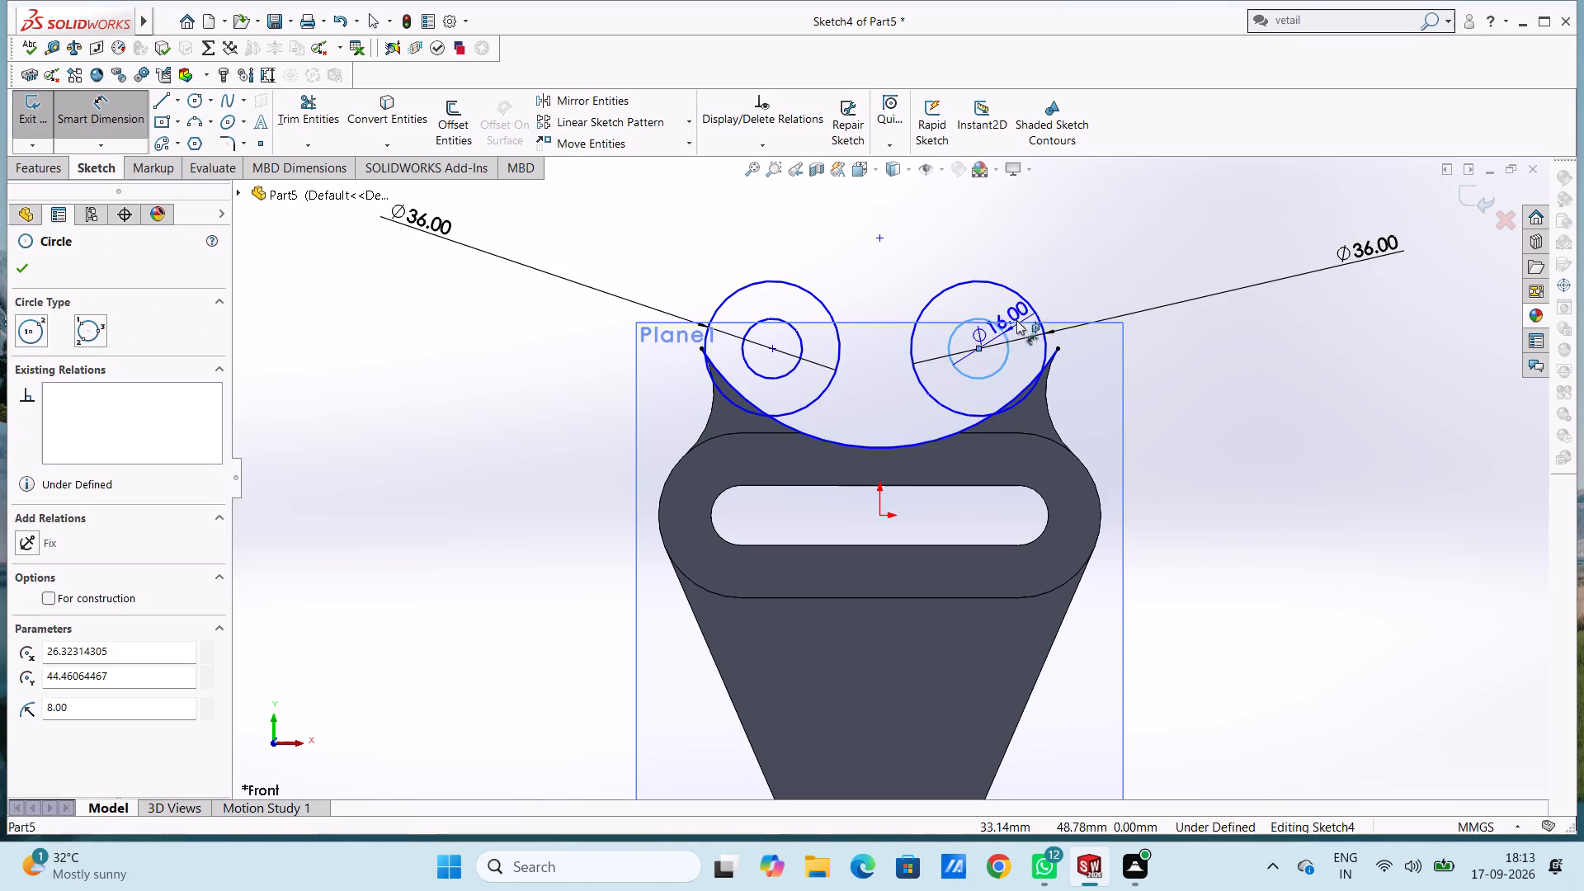
click(1356, 188)
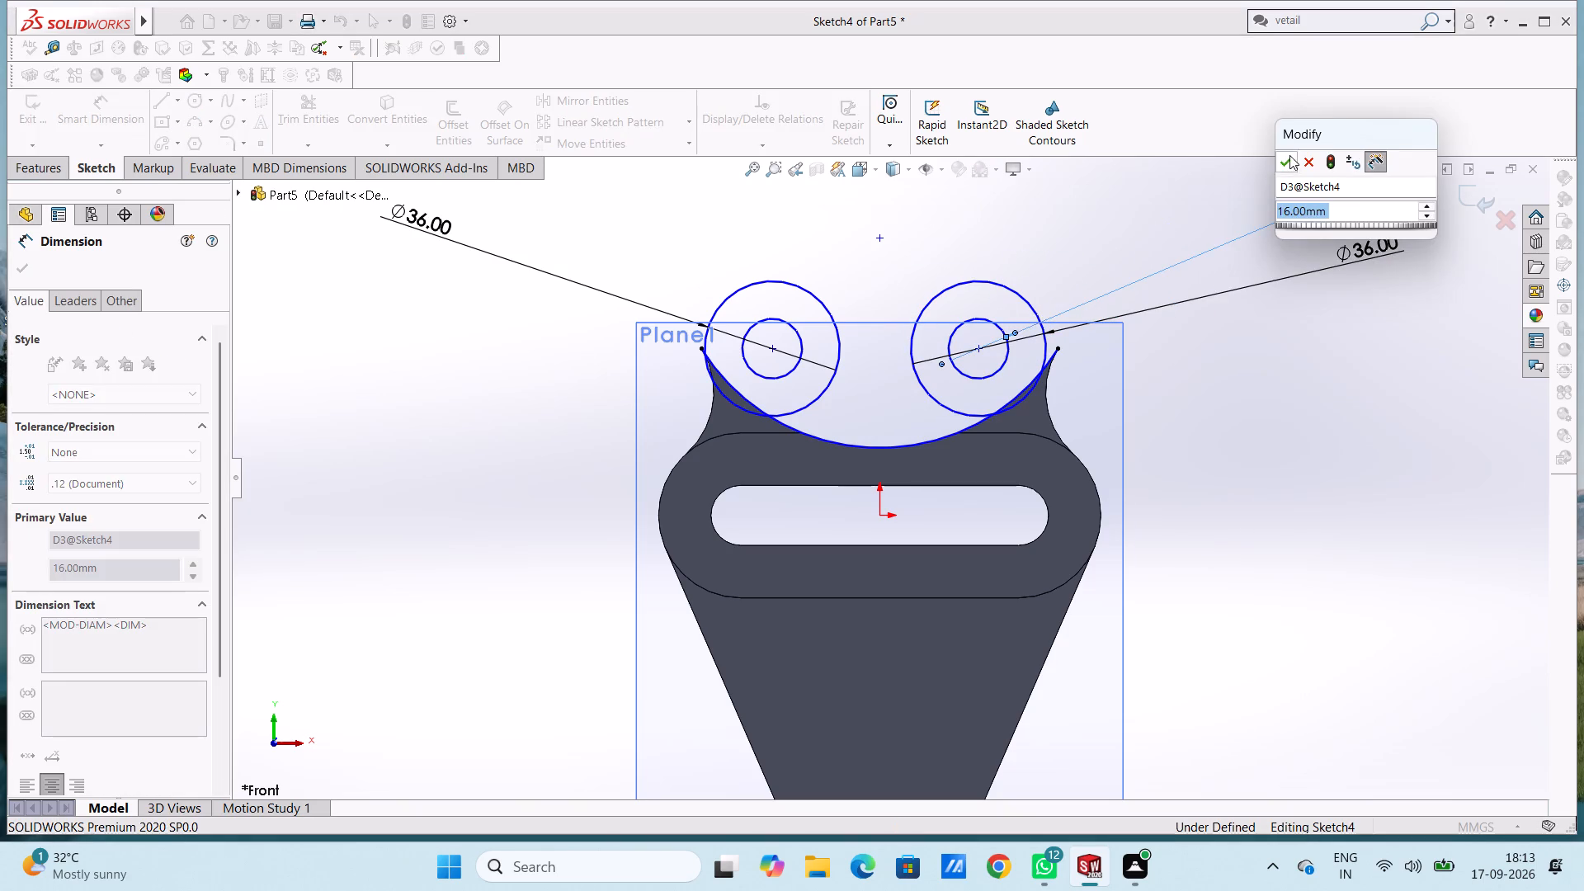
click(1289, 154)
click(1232, 186)
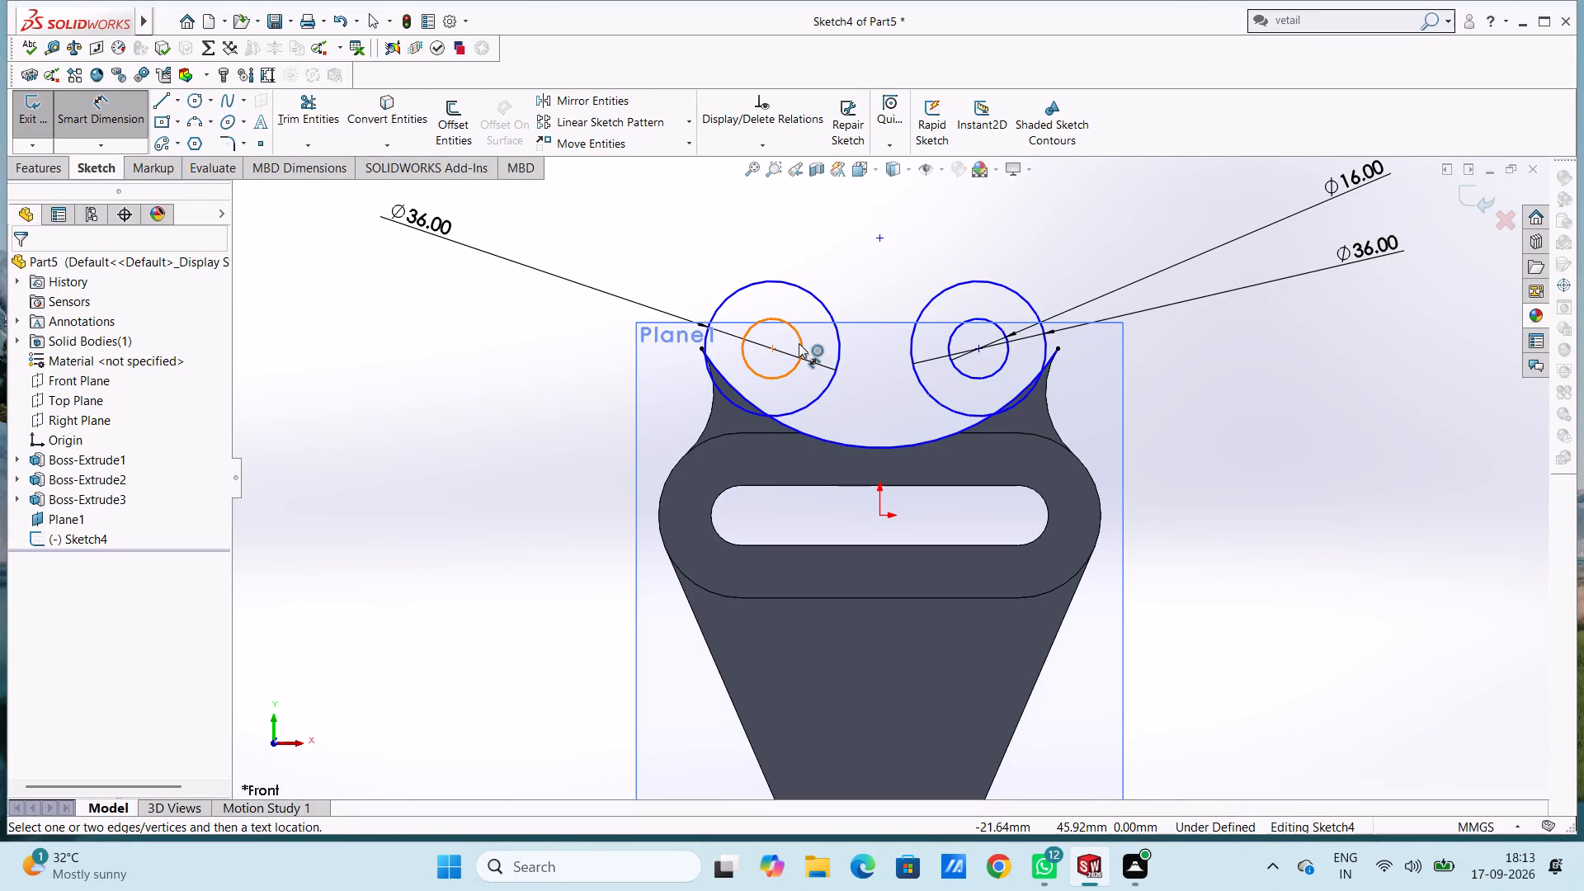
click(799, 342)
click(373, 429)
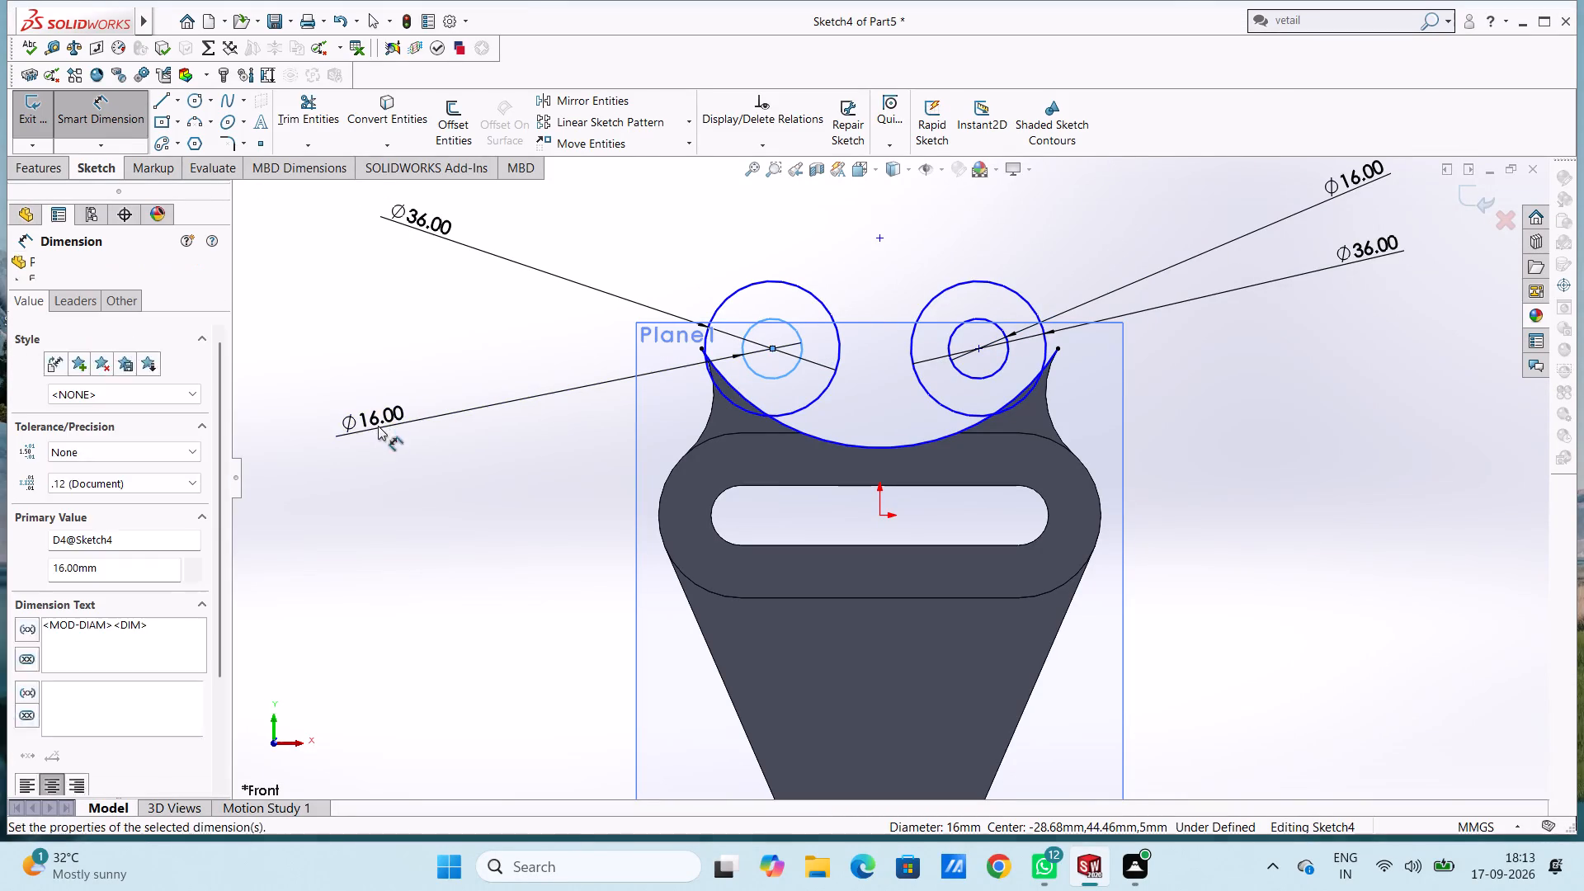
click(299, 405)
click(335, 325)
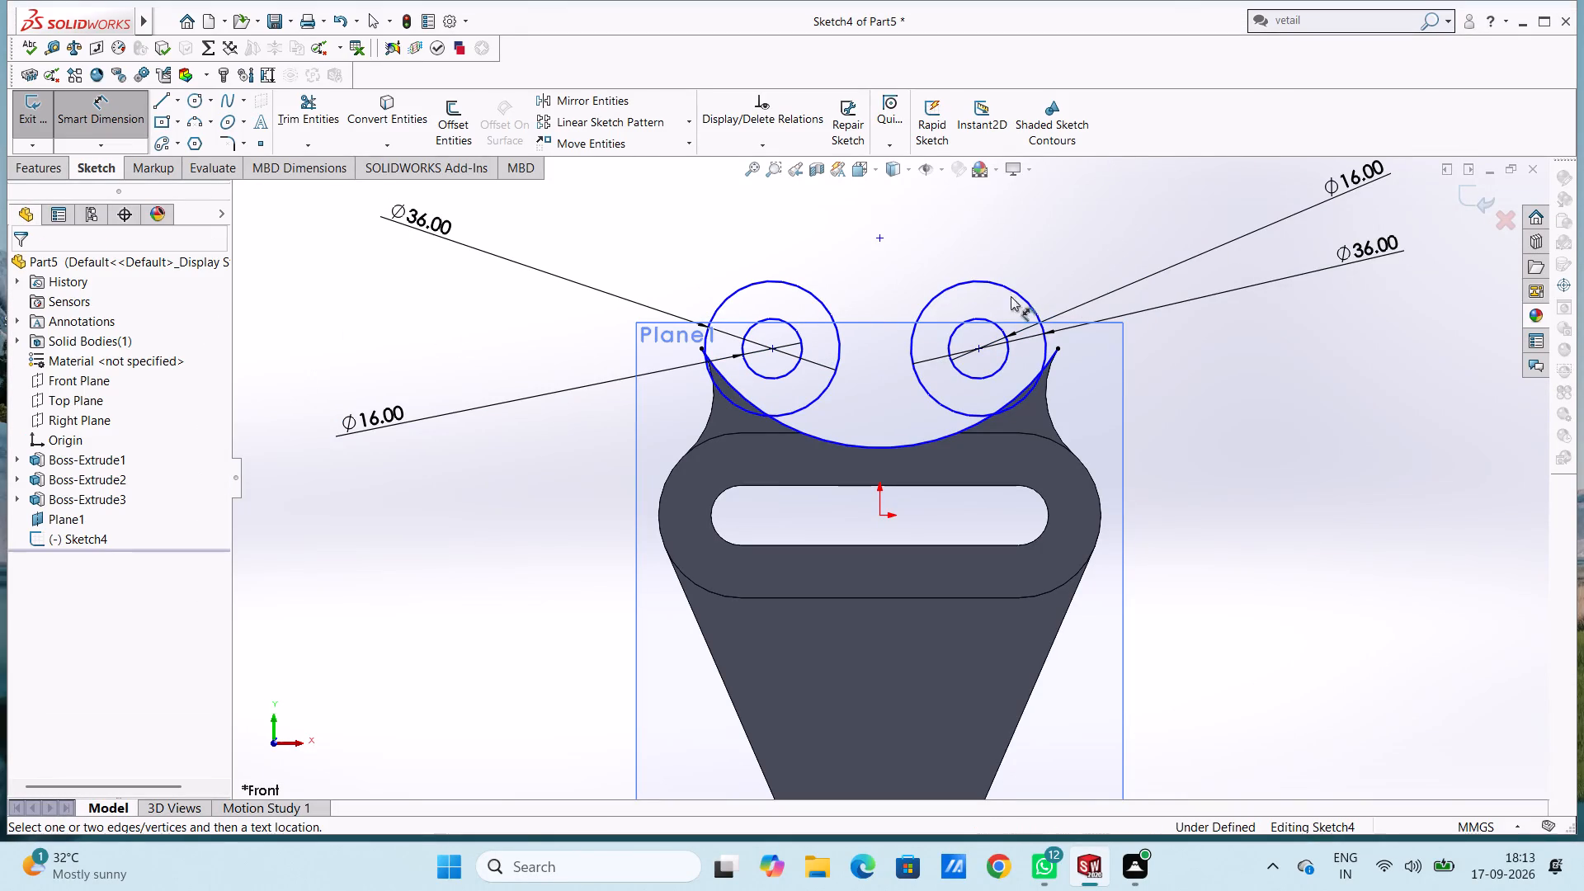
Dimension the distance between the centres of the left and right circle pairs as 66 mm.
middle_drag(1277, 361, 1217, 453)
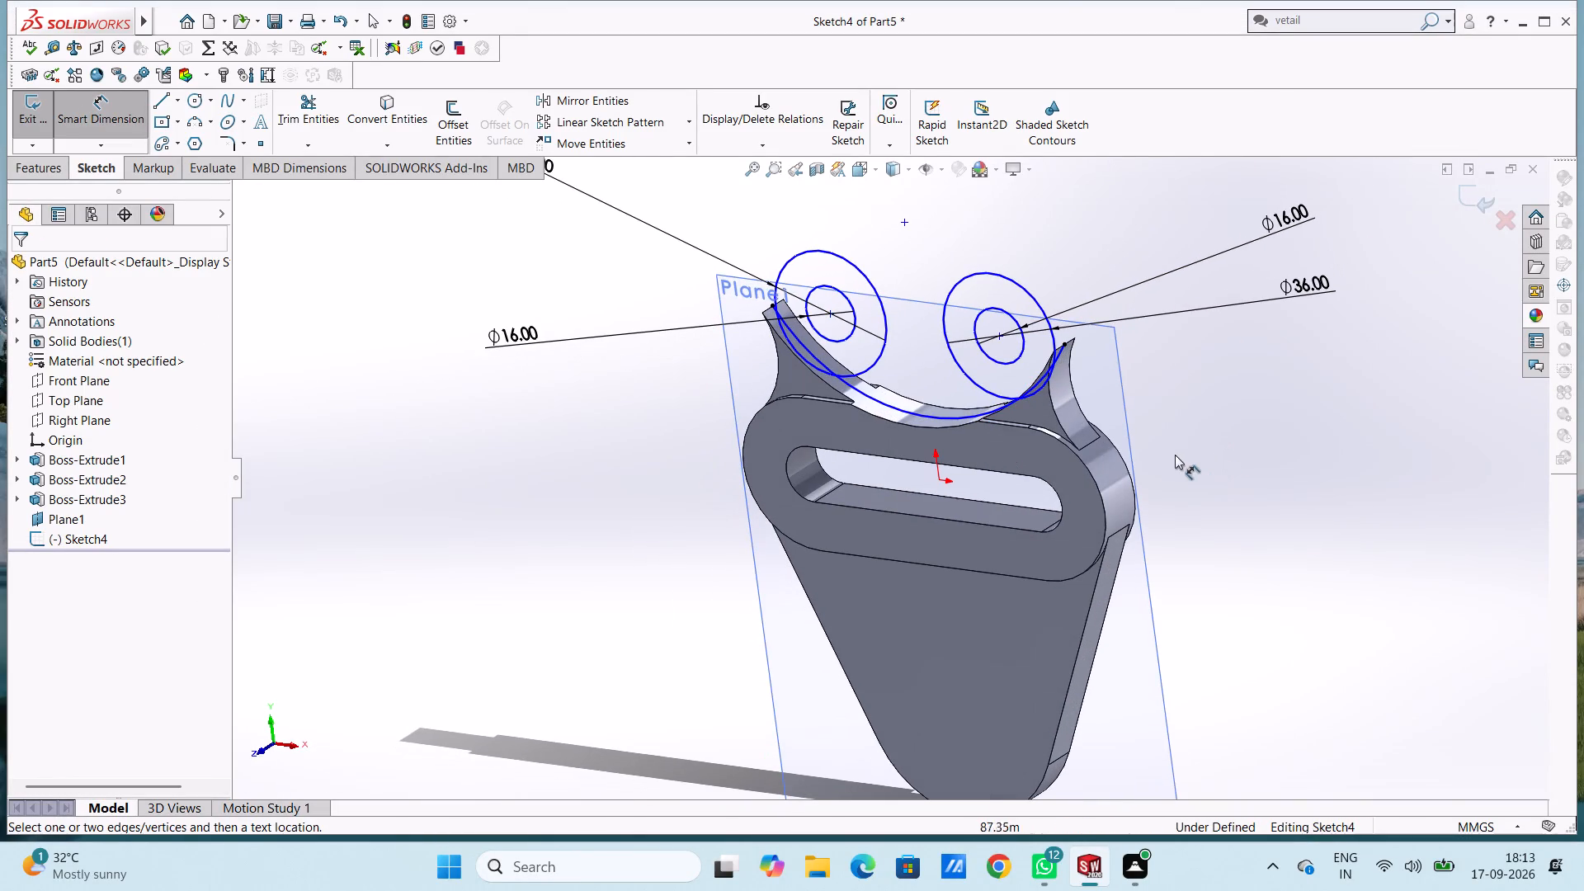
middle_drag(1296, 369, 1369, 306)
scroll(1298, 369, up, 1)
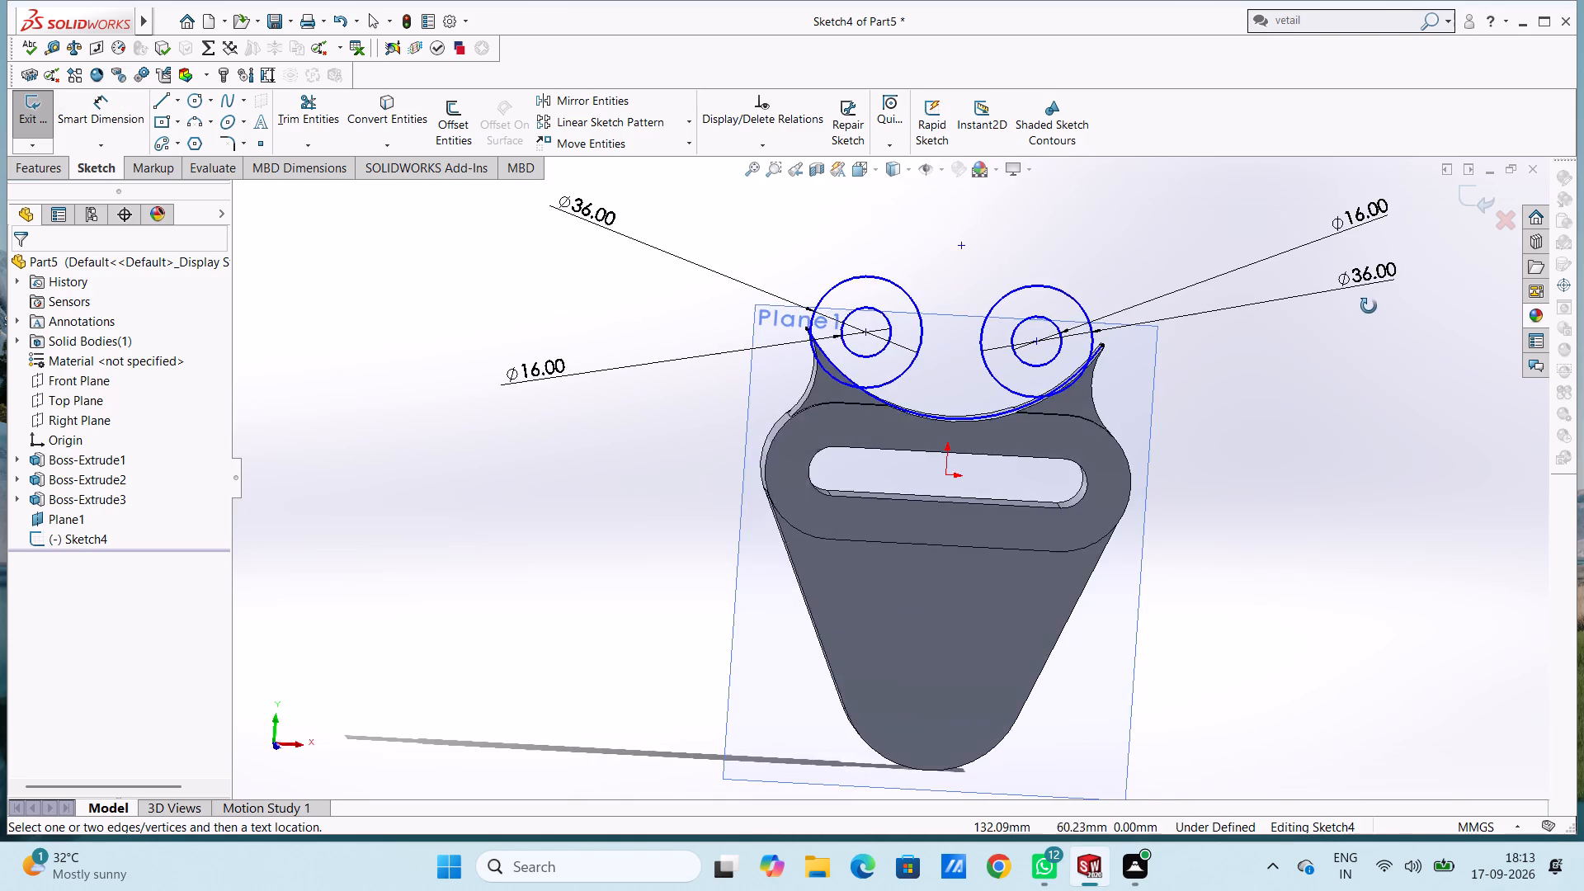
middle_drag(1369, 306, 1346, 238)
scroll(922, 268, down, 4)
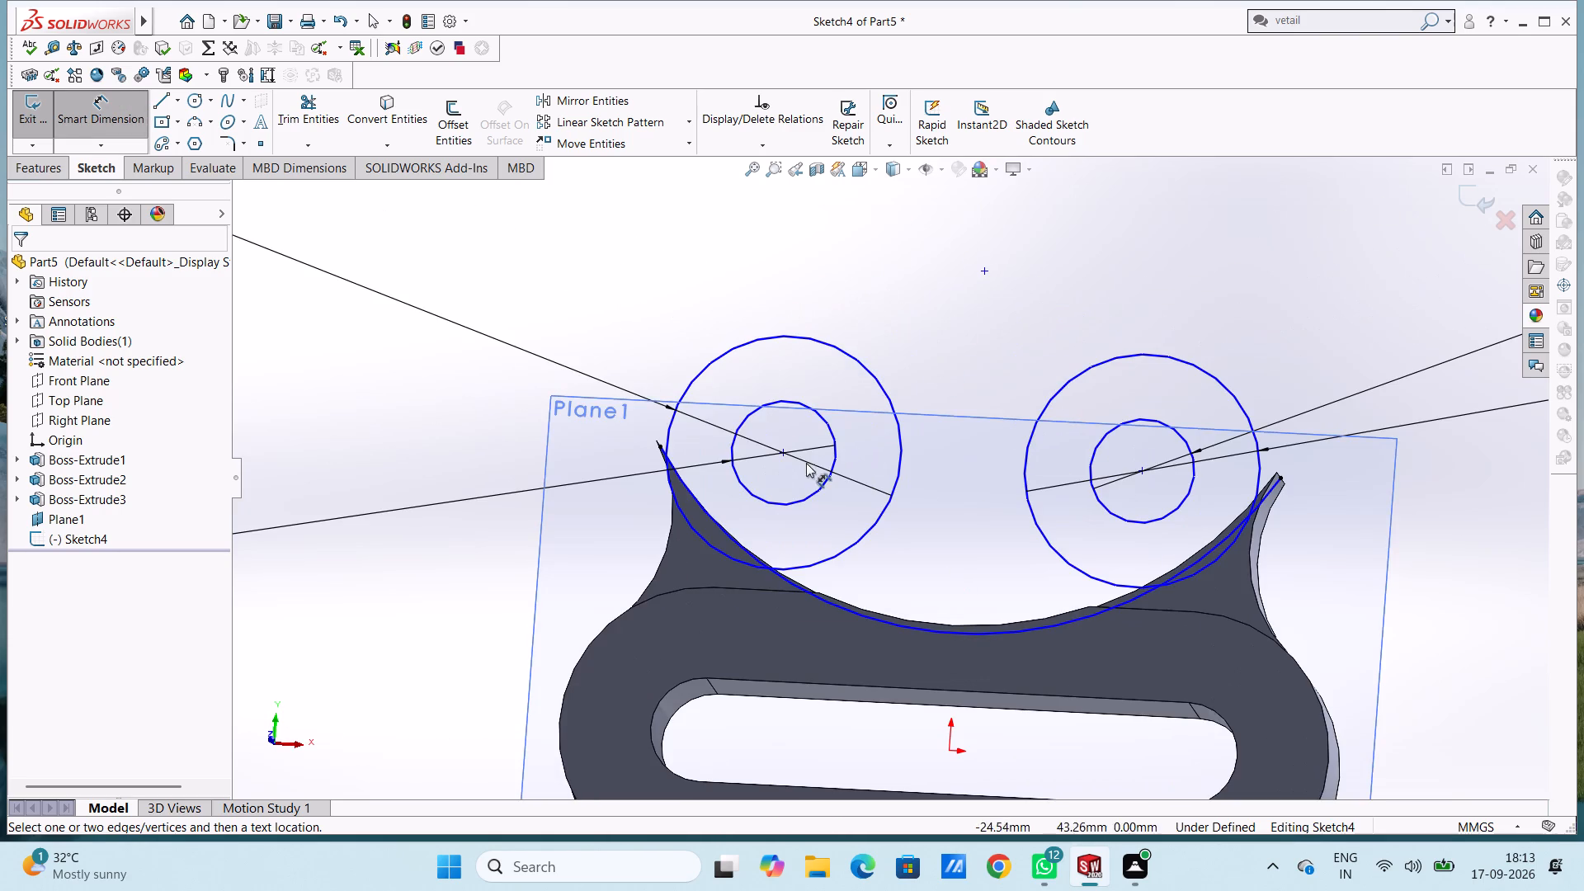
click(782, 450)
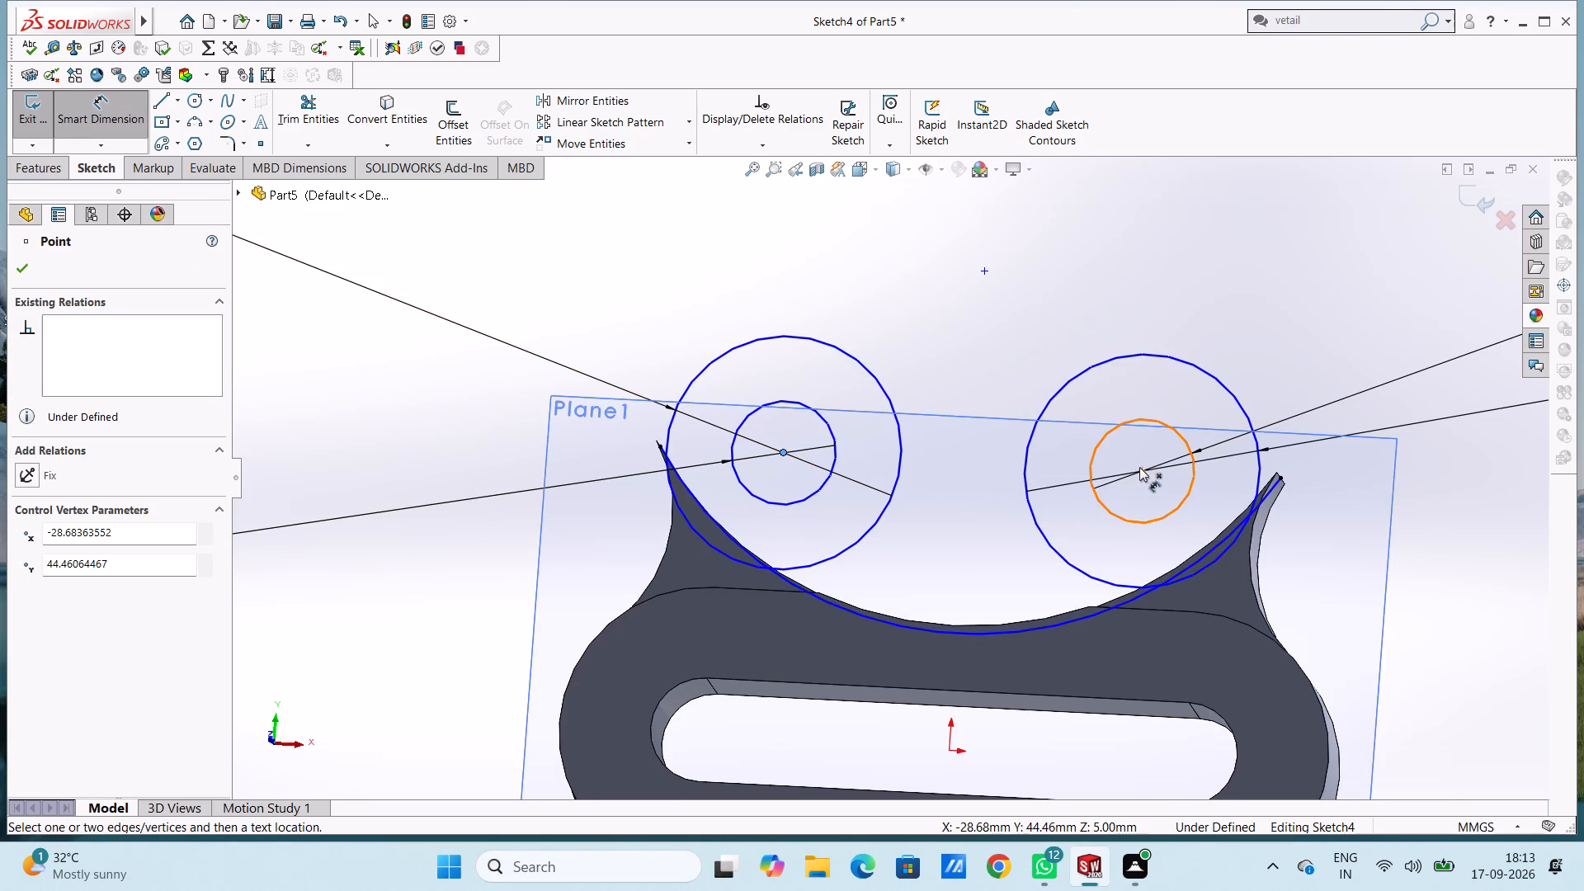
click(1141, 469)
scroll(1147, 212, up, 2)
click(1056, 225)
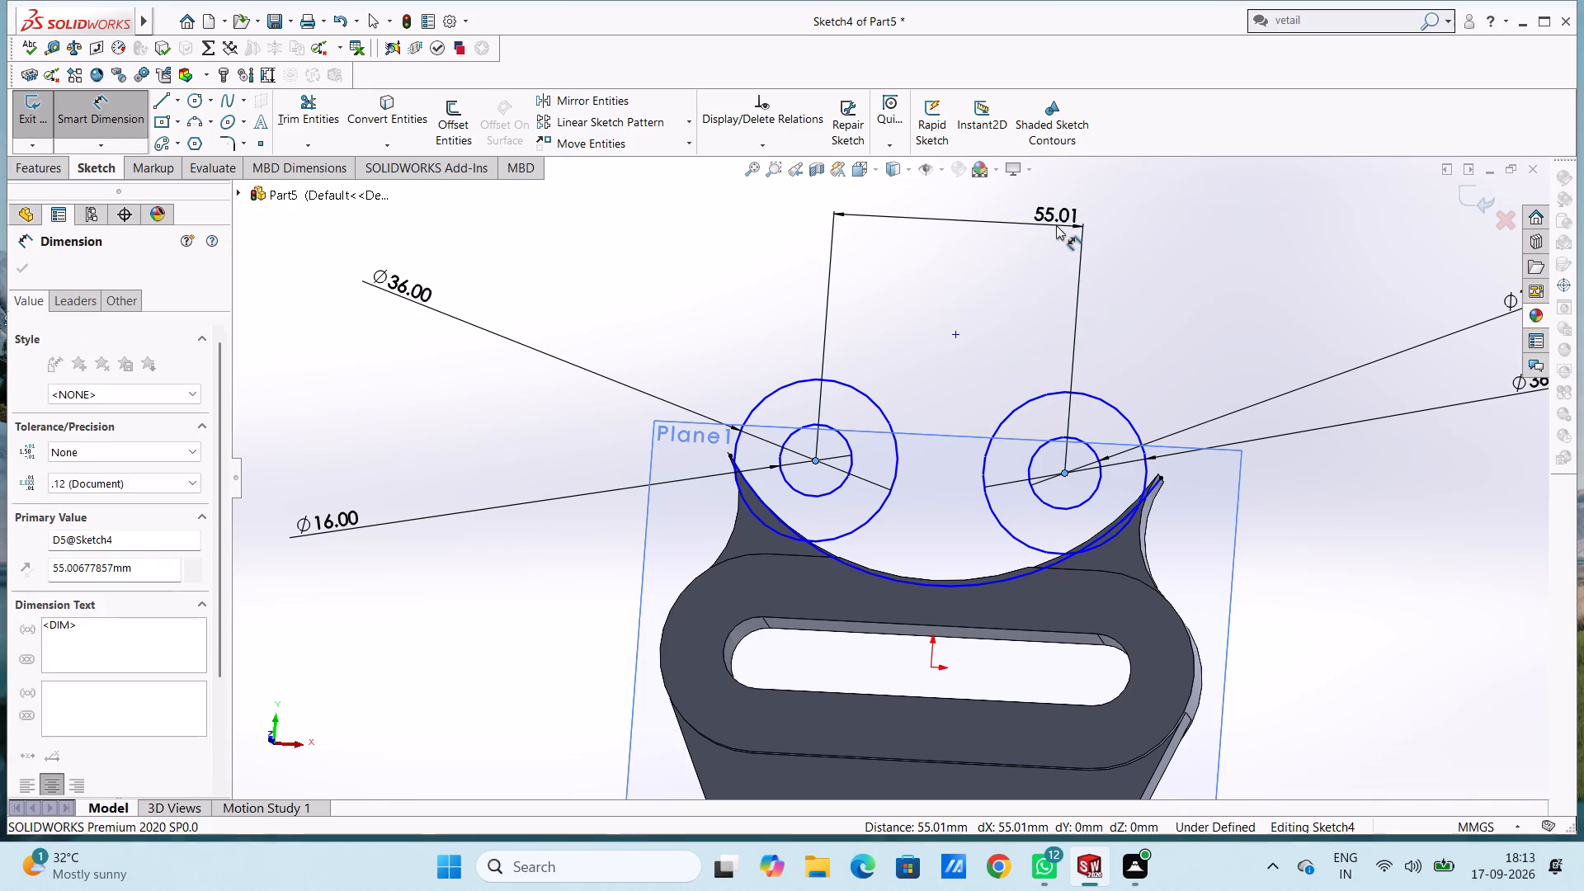
text(66)
key(Return)
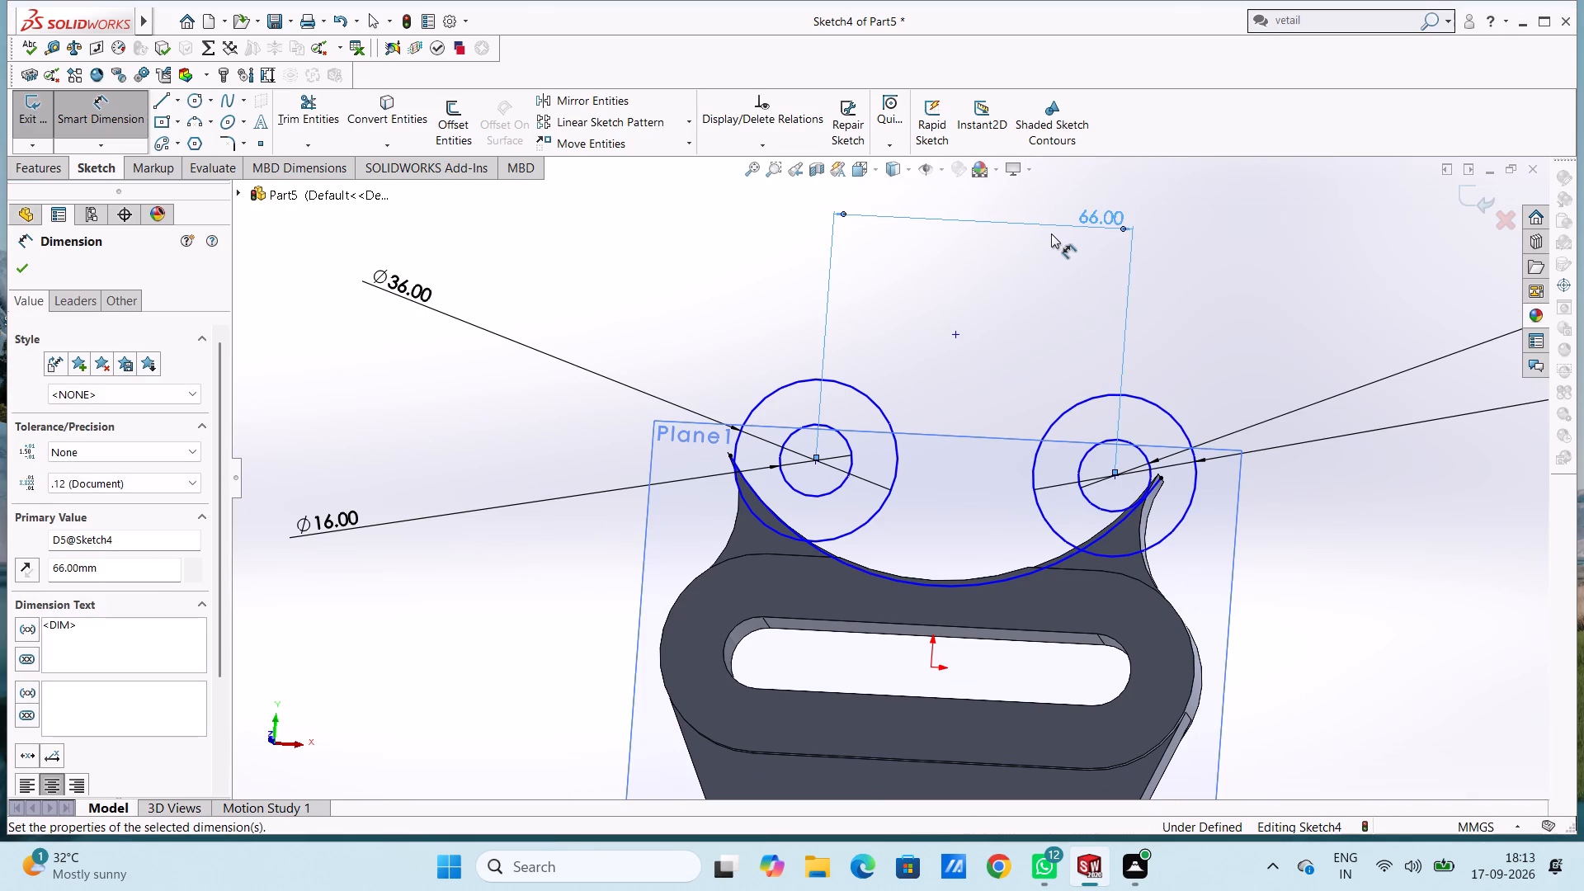
click(1031, 260)
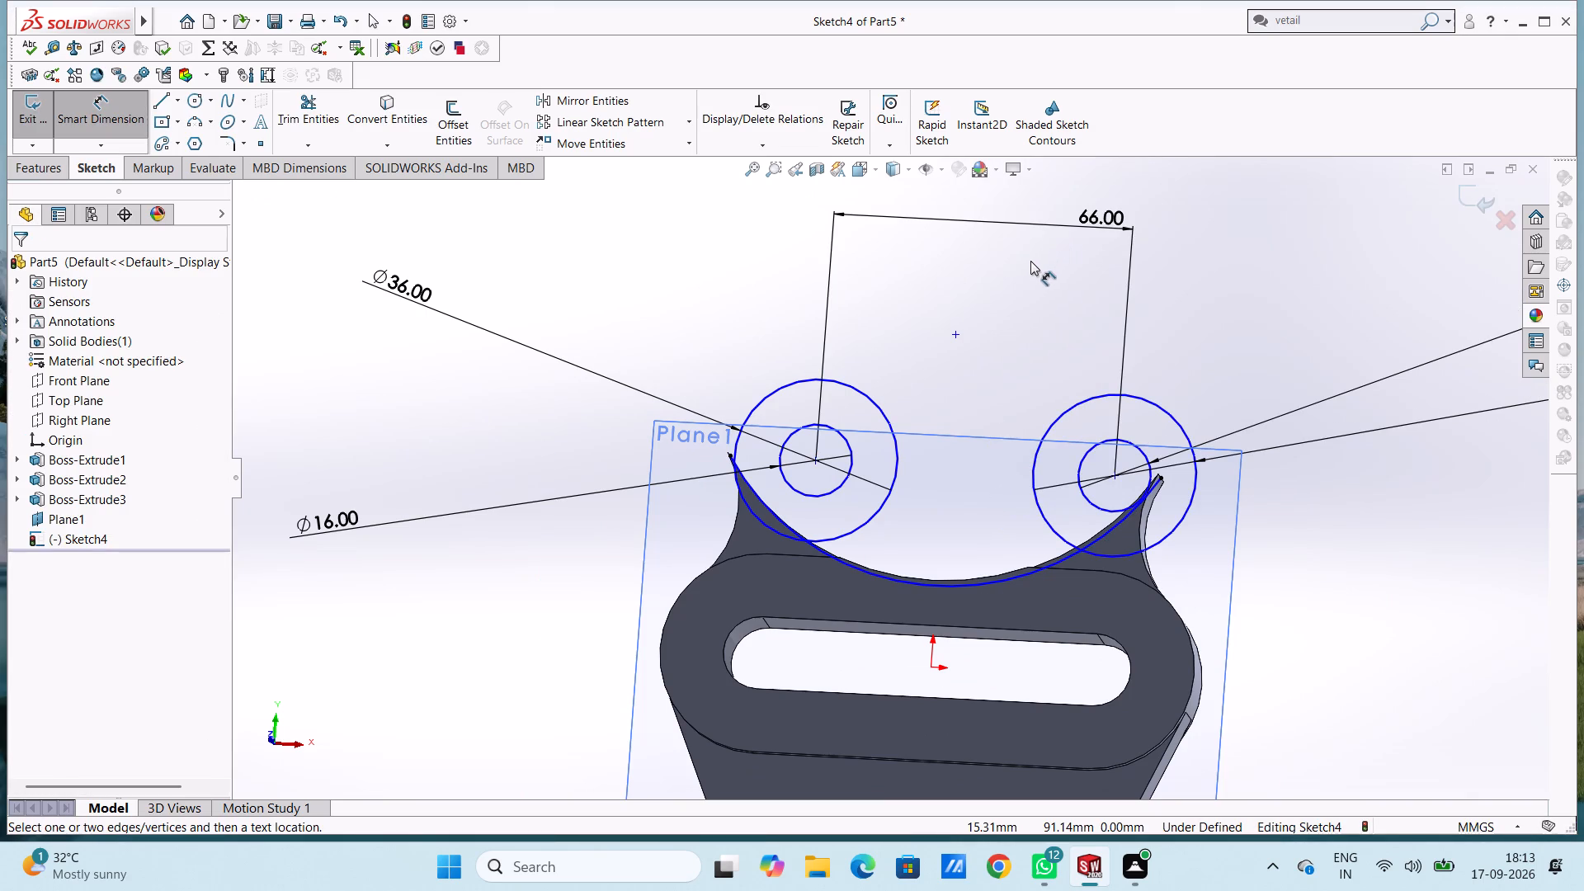
Dimension the horizontal distance from the left circle pair's centre to the origin as 33 mm.
key(ctrl+1)
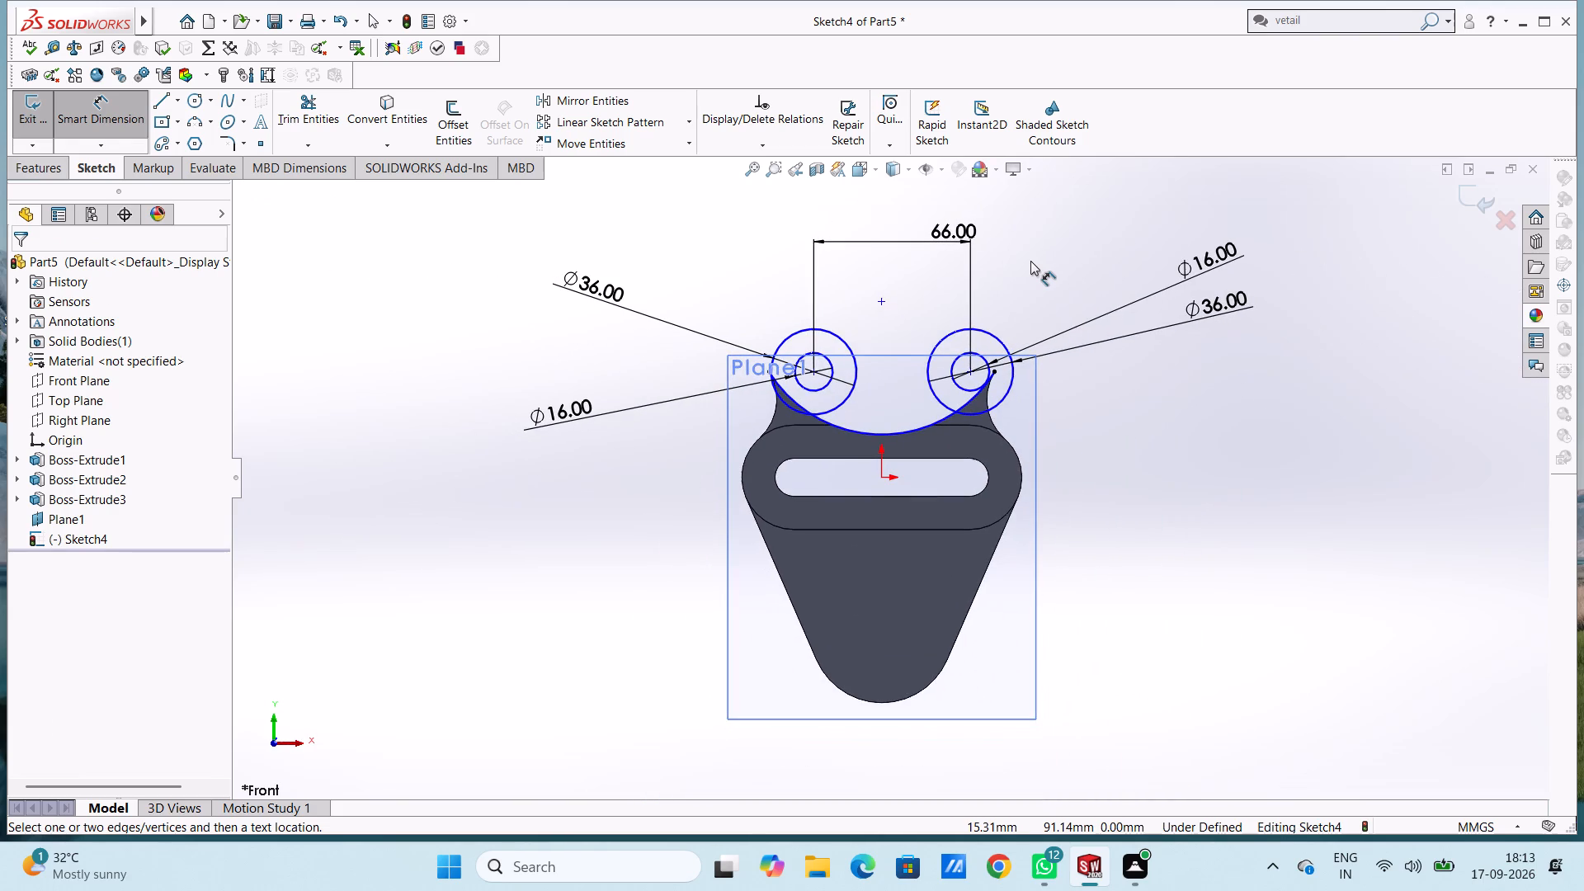
scroll(921, 356, down, 2)
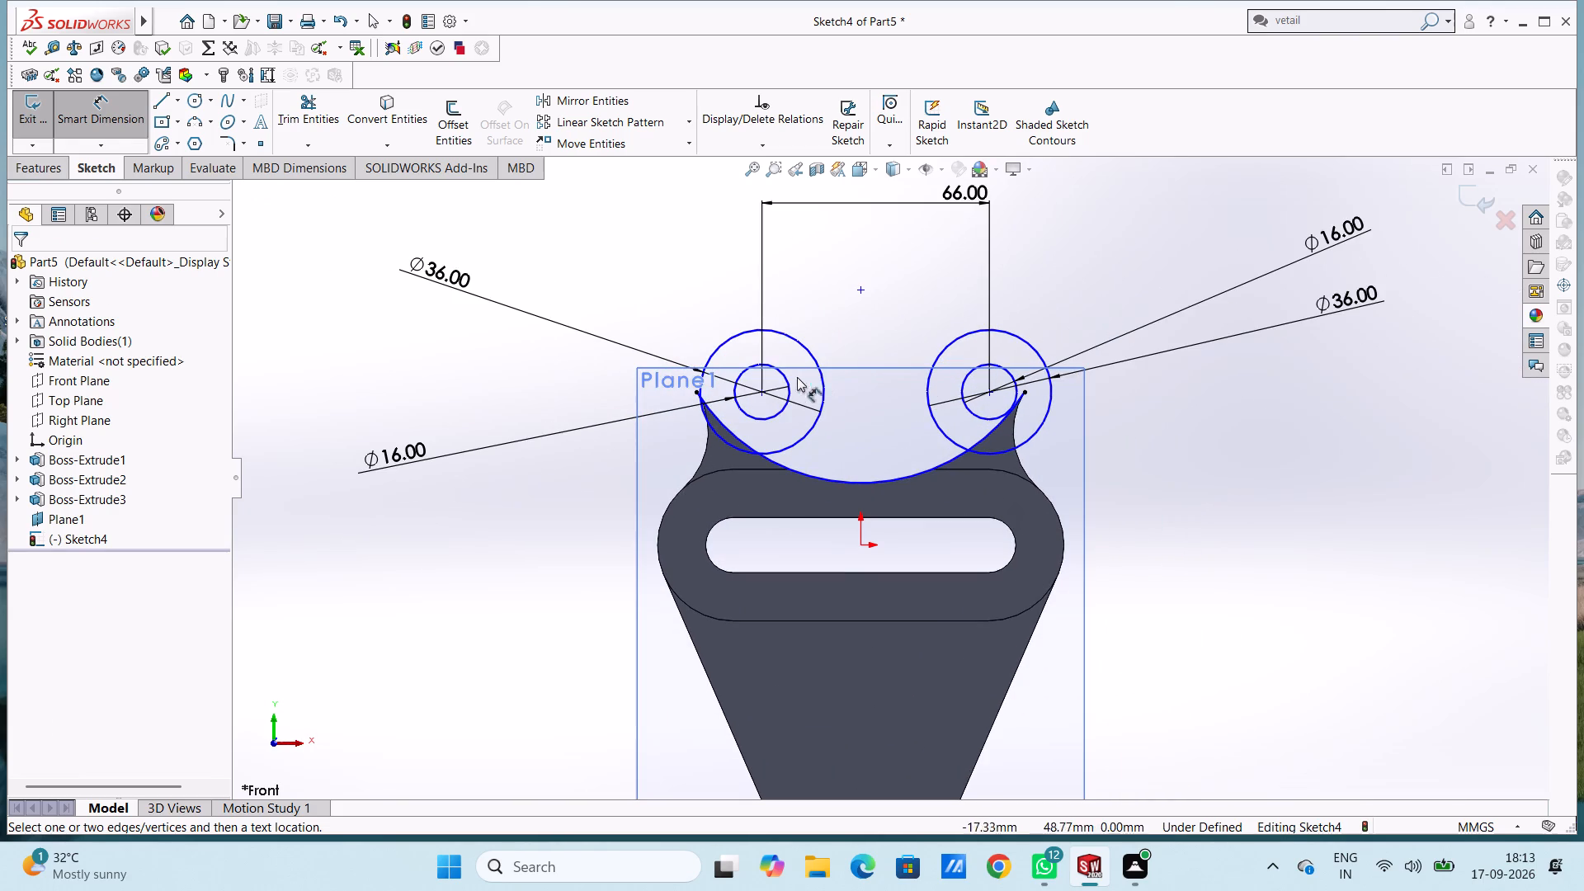
click(762, 390)
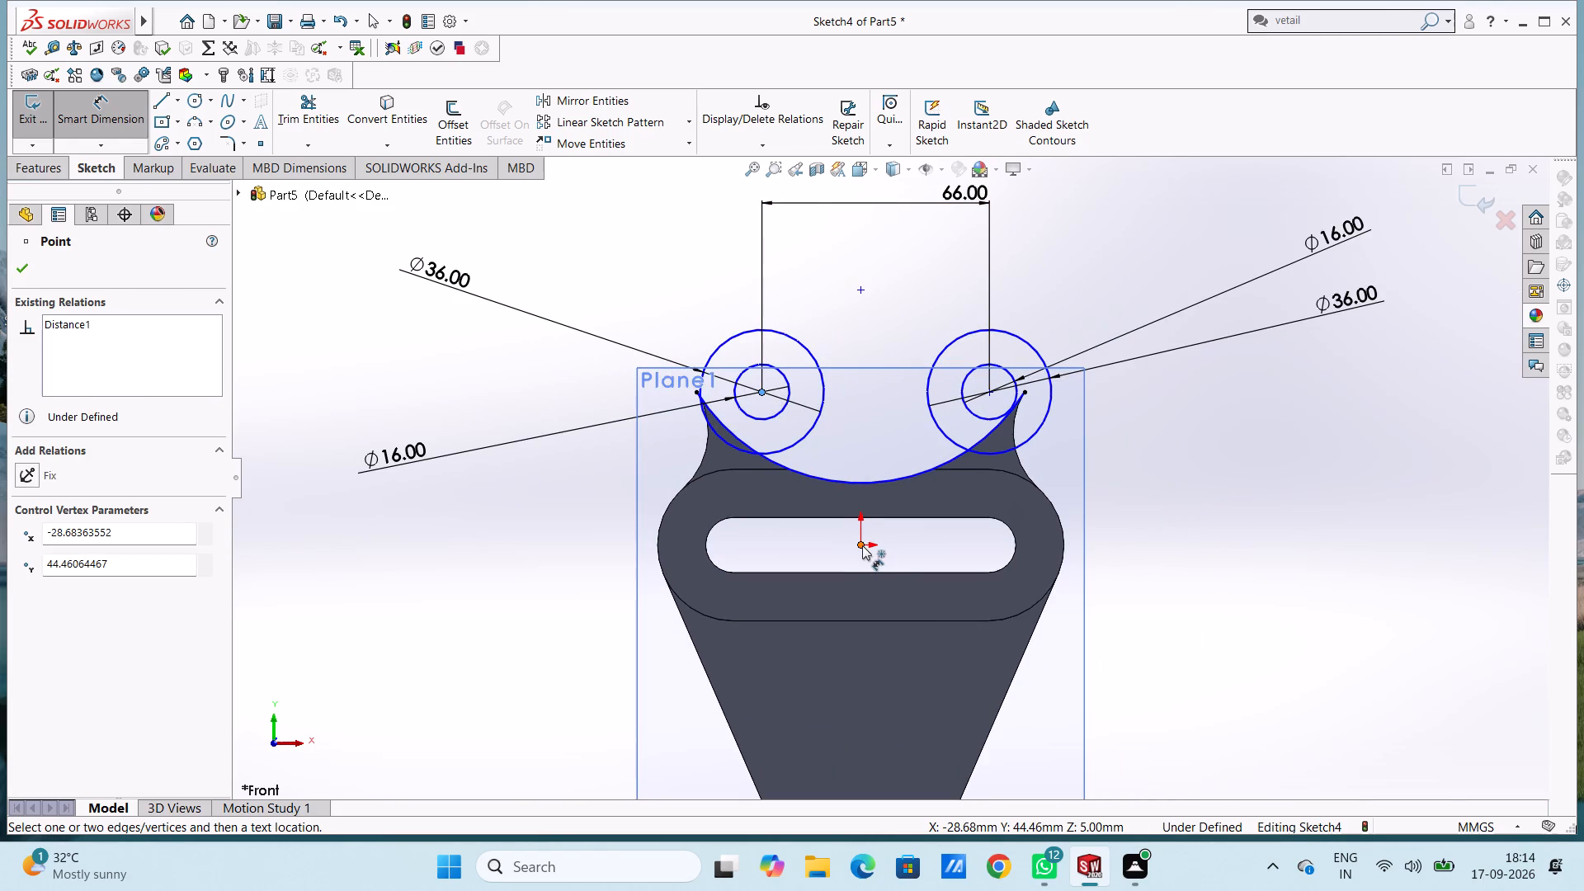
click(862, 545)
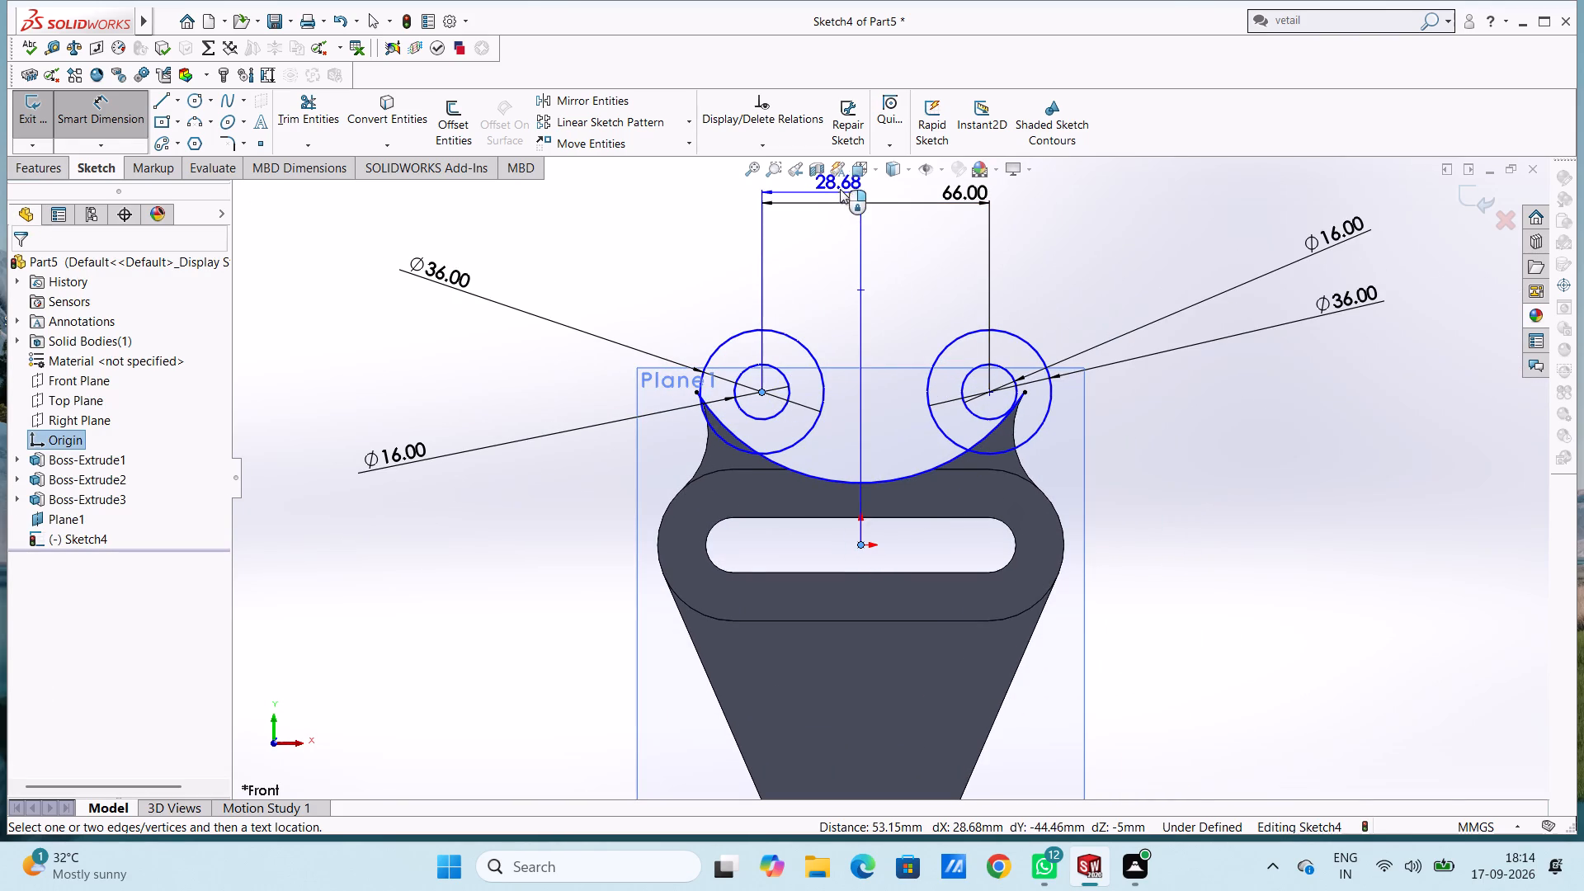
scroll(840, 186, up, 2)
click(852, 219)
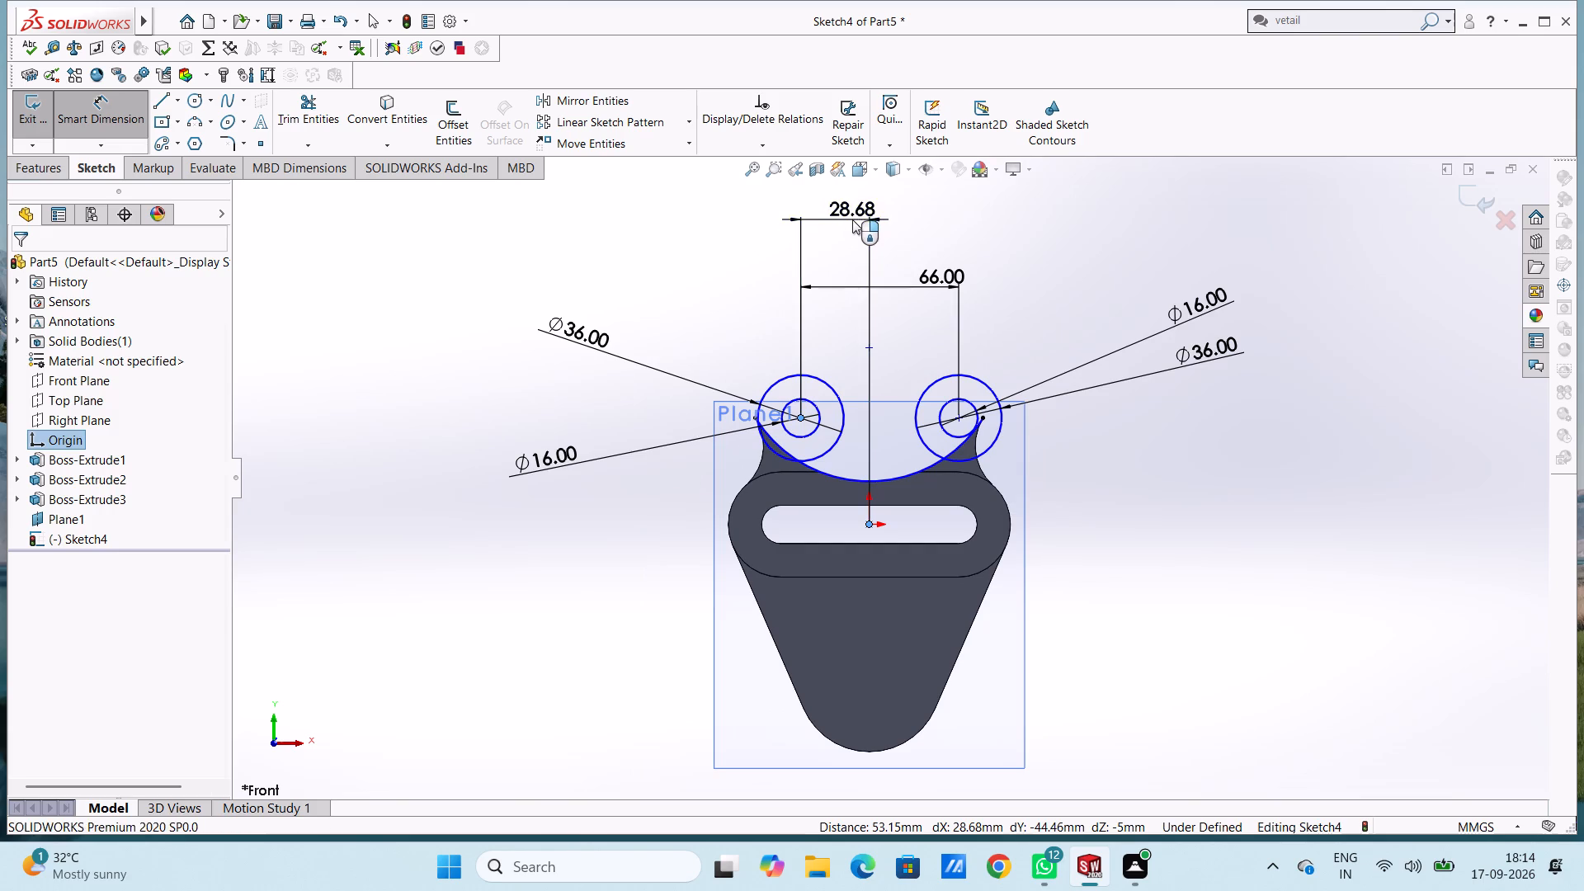
text(33)
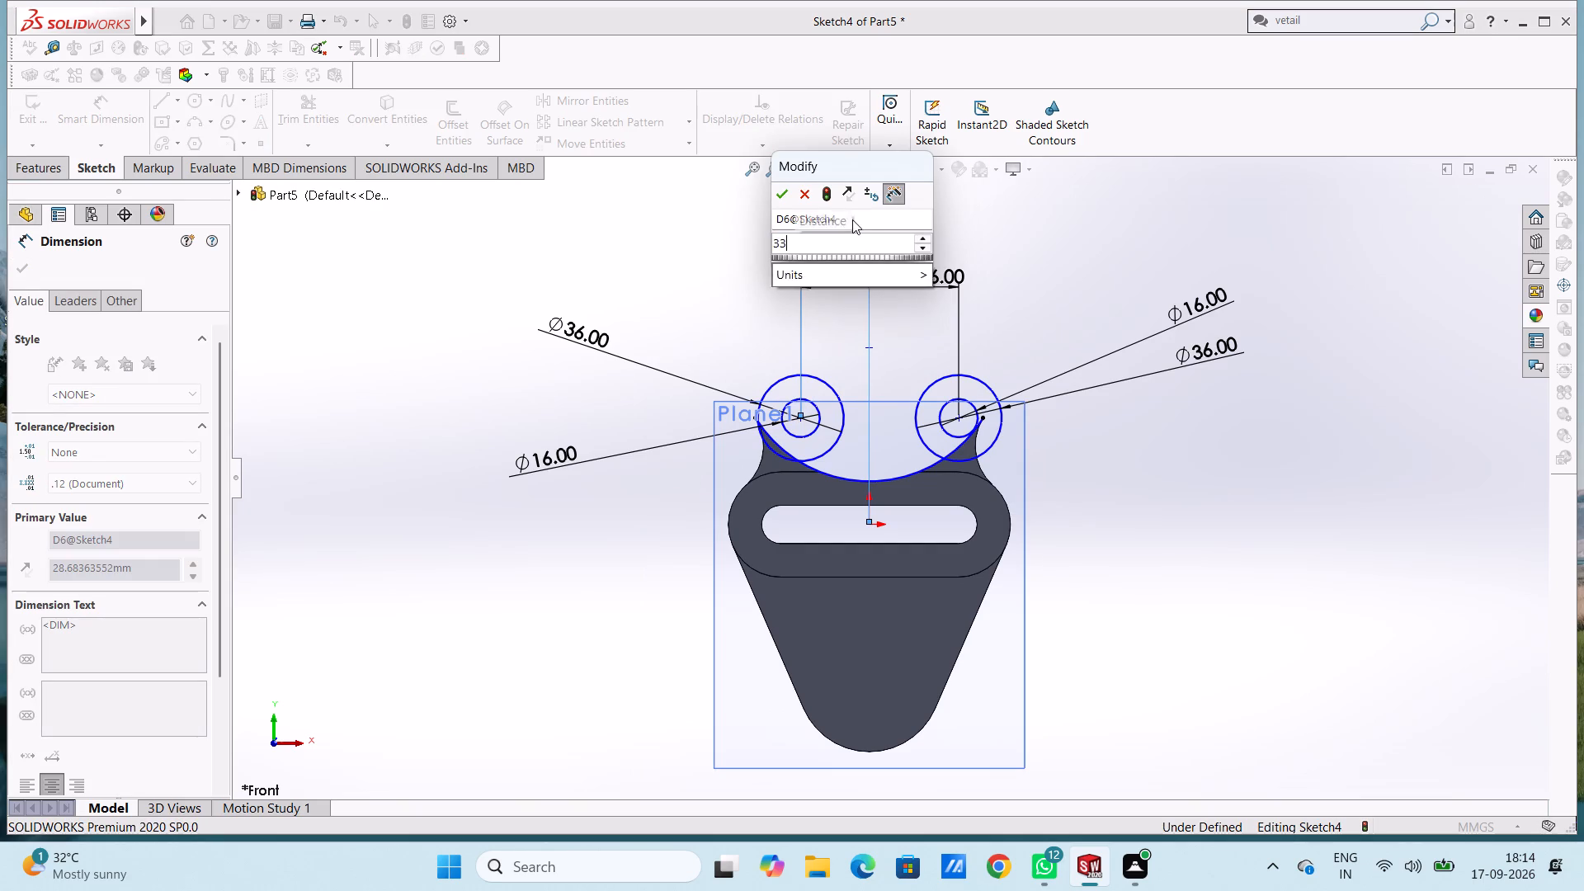
key(Return)
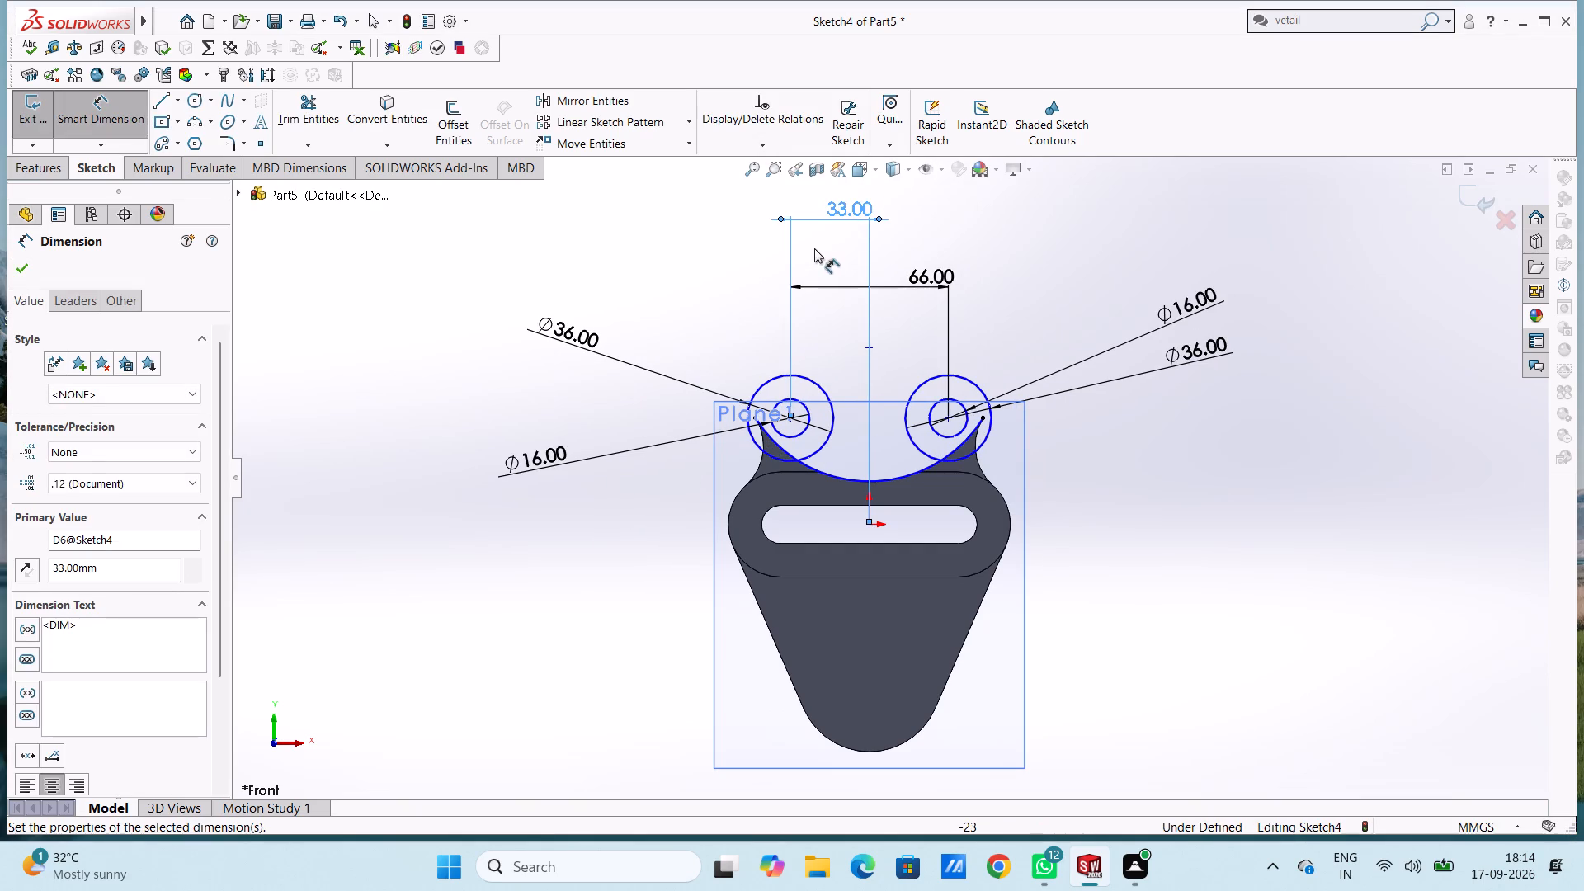
click(815, 248)
Dimension the horizontal distance from the origin to the right circle pair's centre as 33 mm.
click(873, 522)
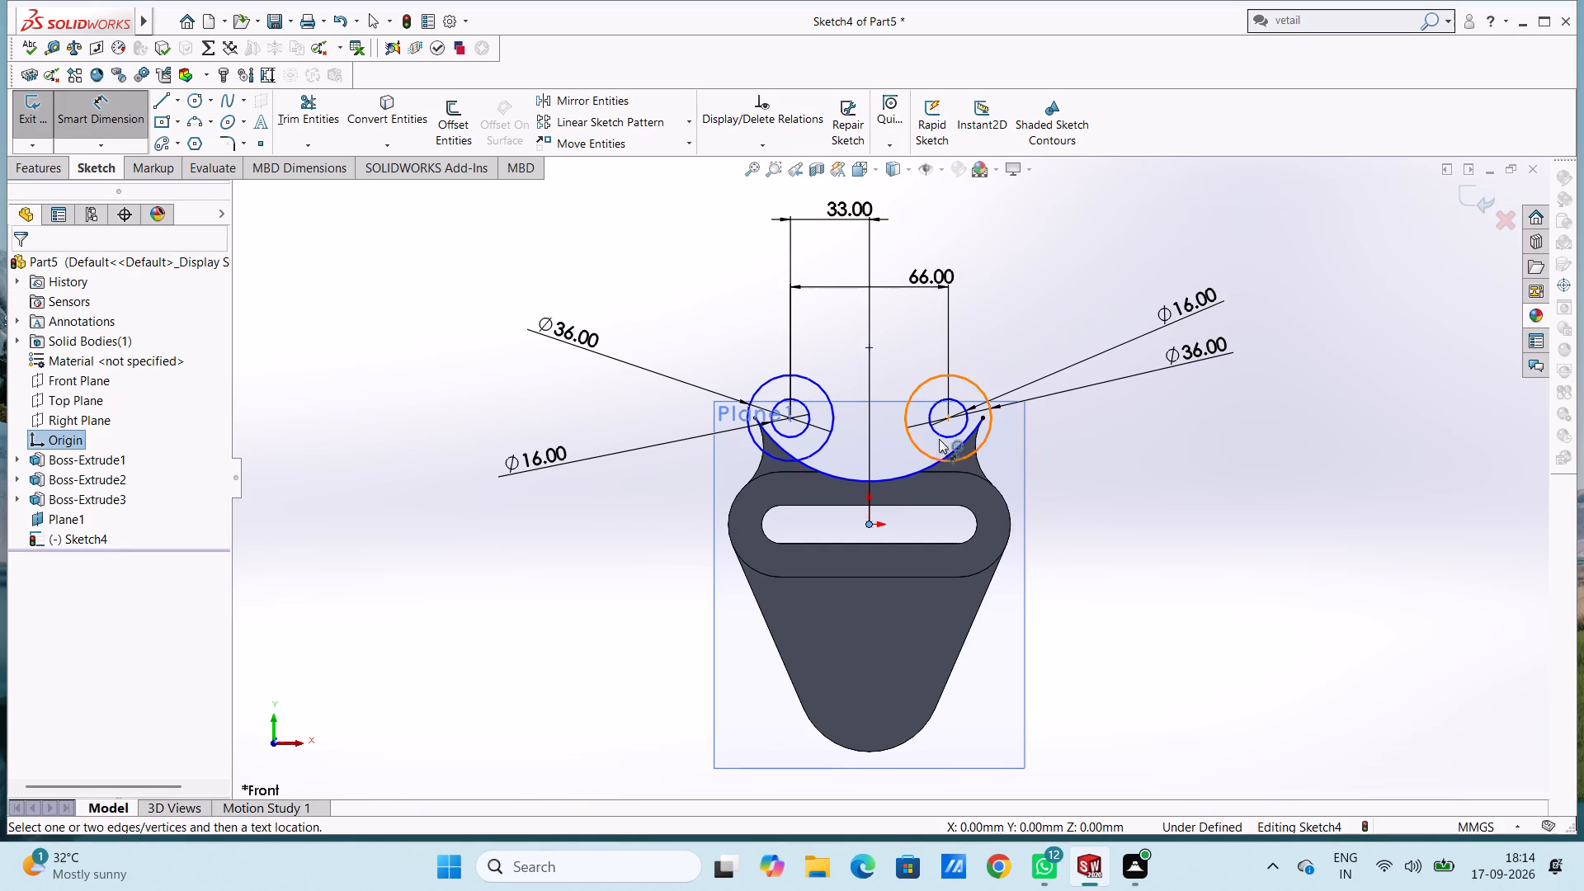
click(951, 417)
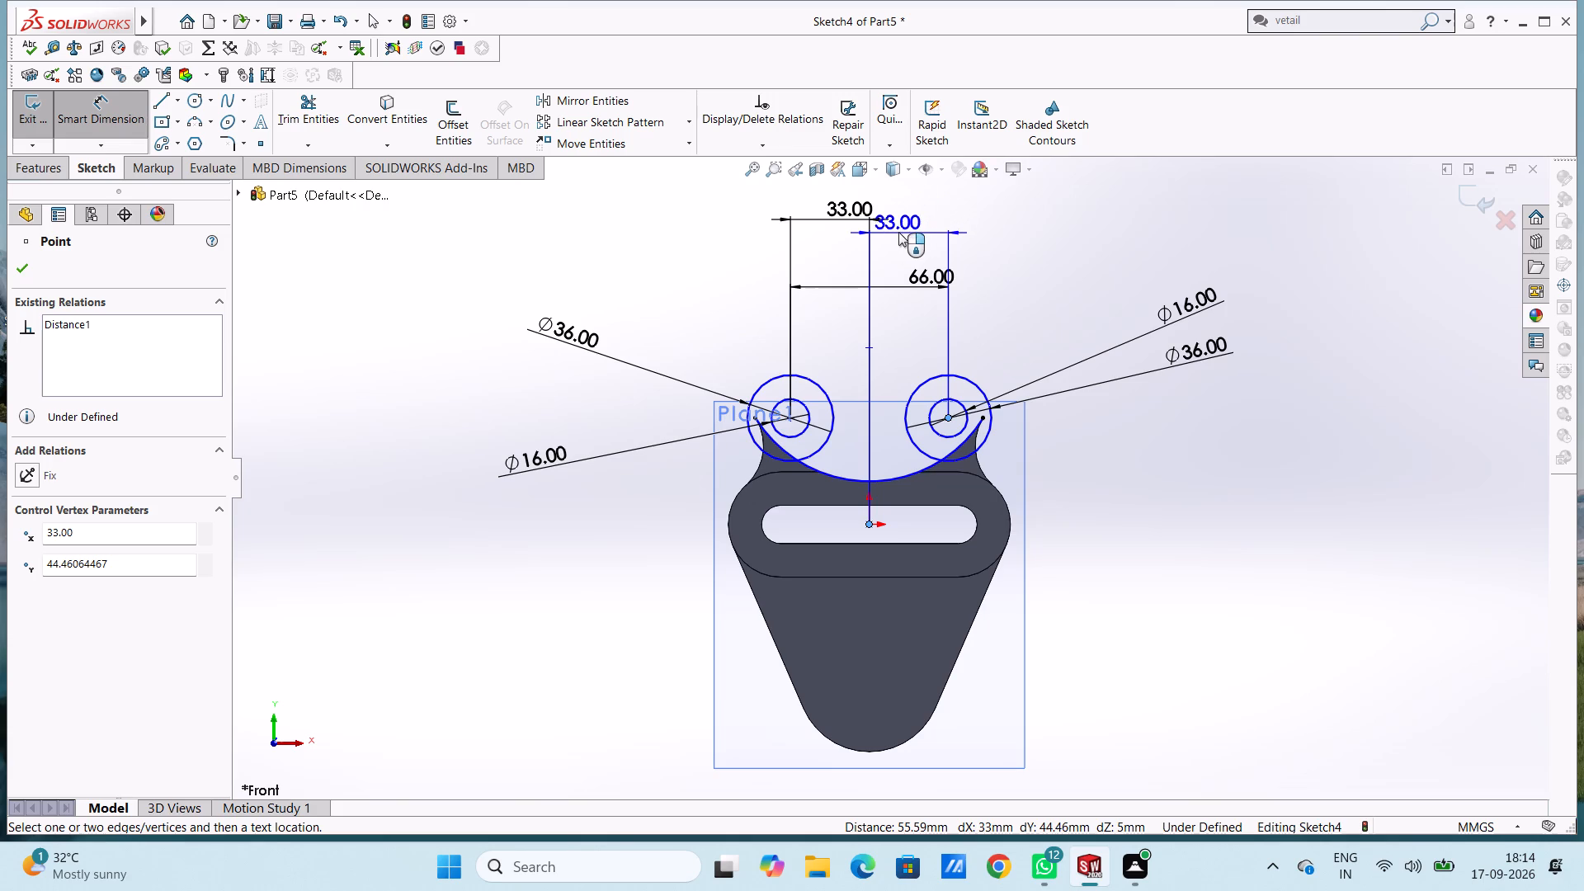
click(920, 223)
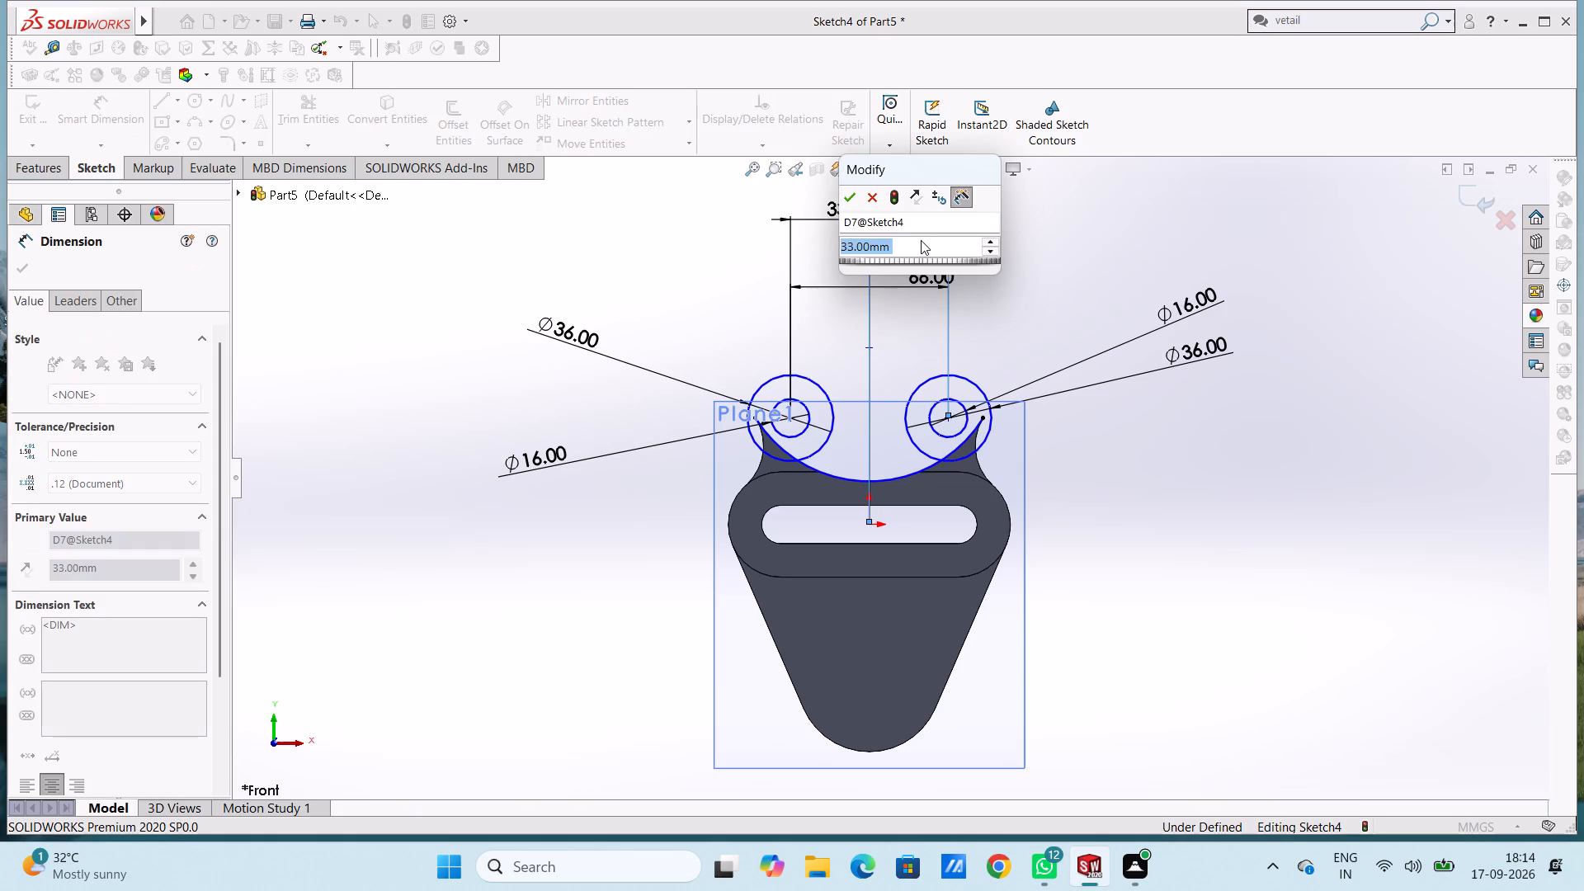
click(849, 200)
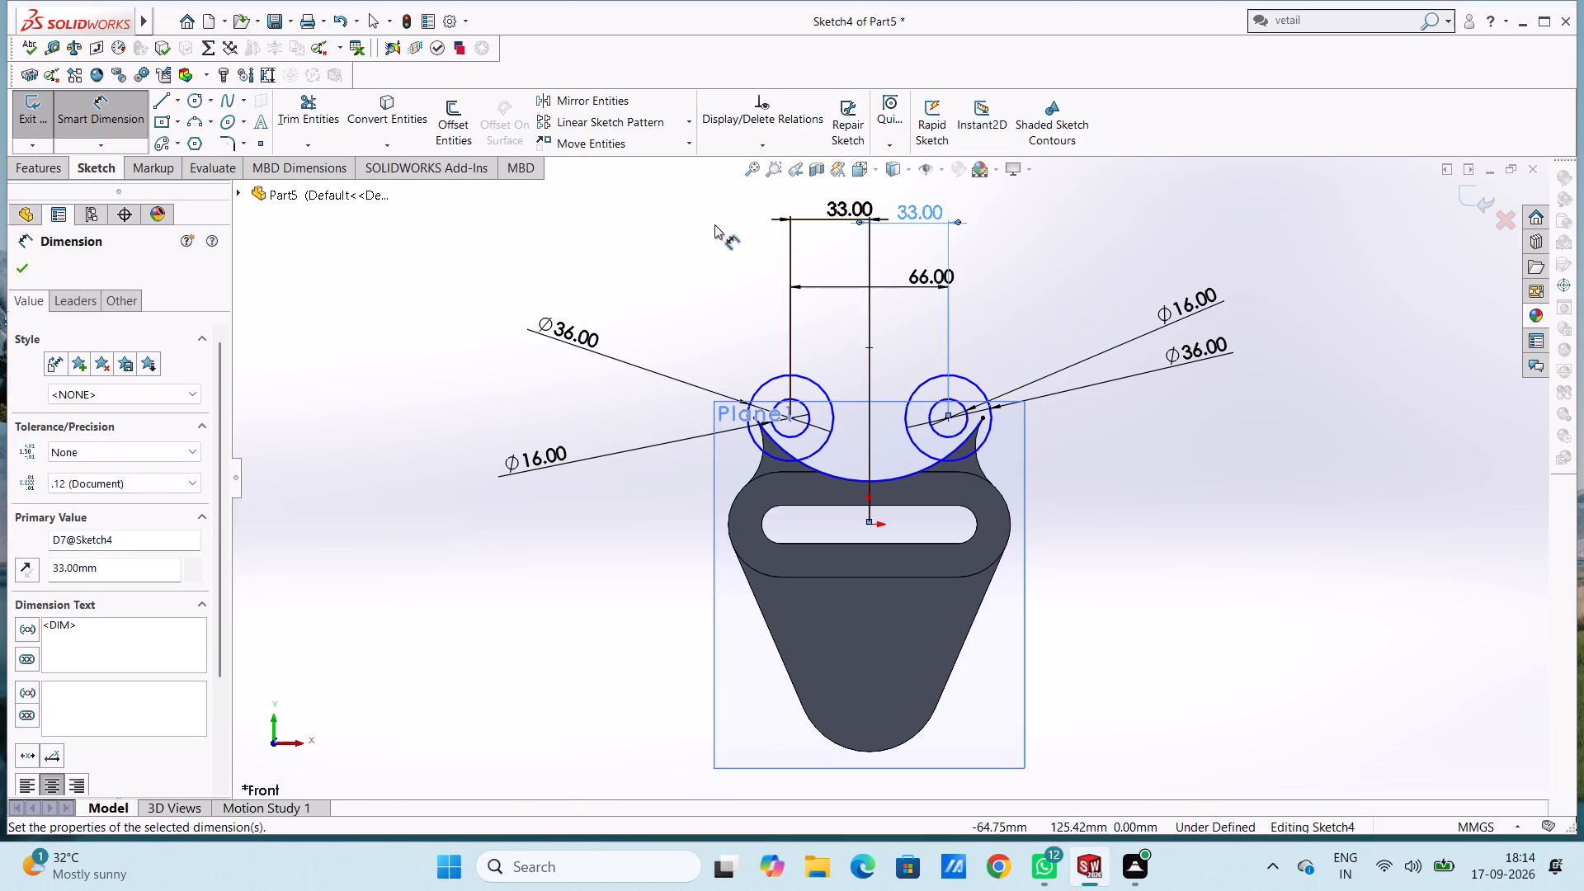
click(714, 224)
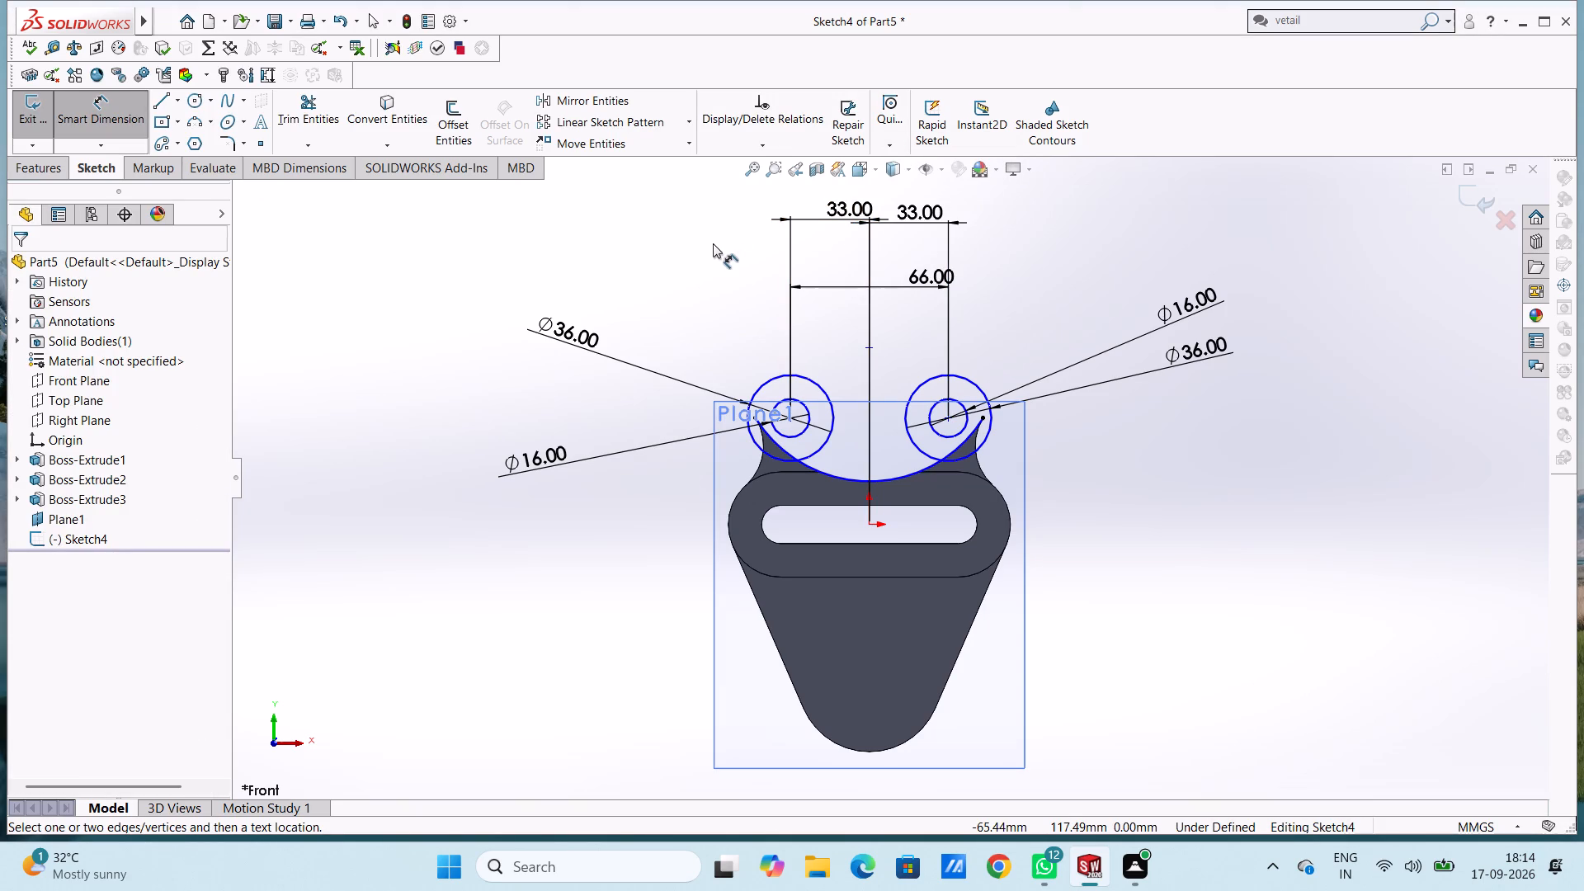
Dimension the vertical distance from the origin to the left circle pair's centre as 54 mm.
click(870, 526)
click(792, 417)
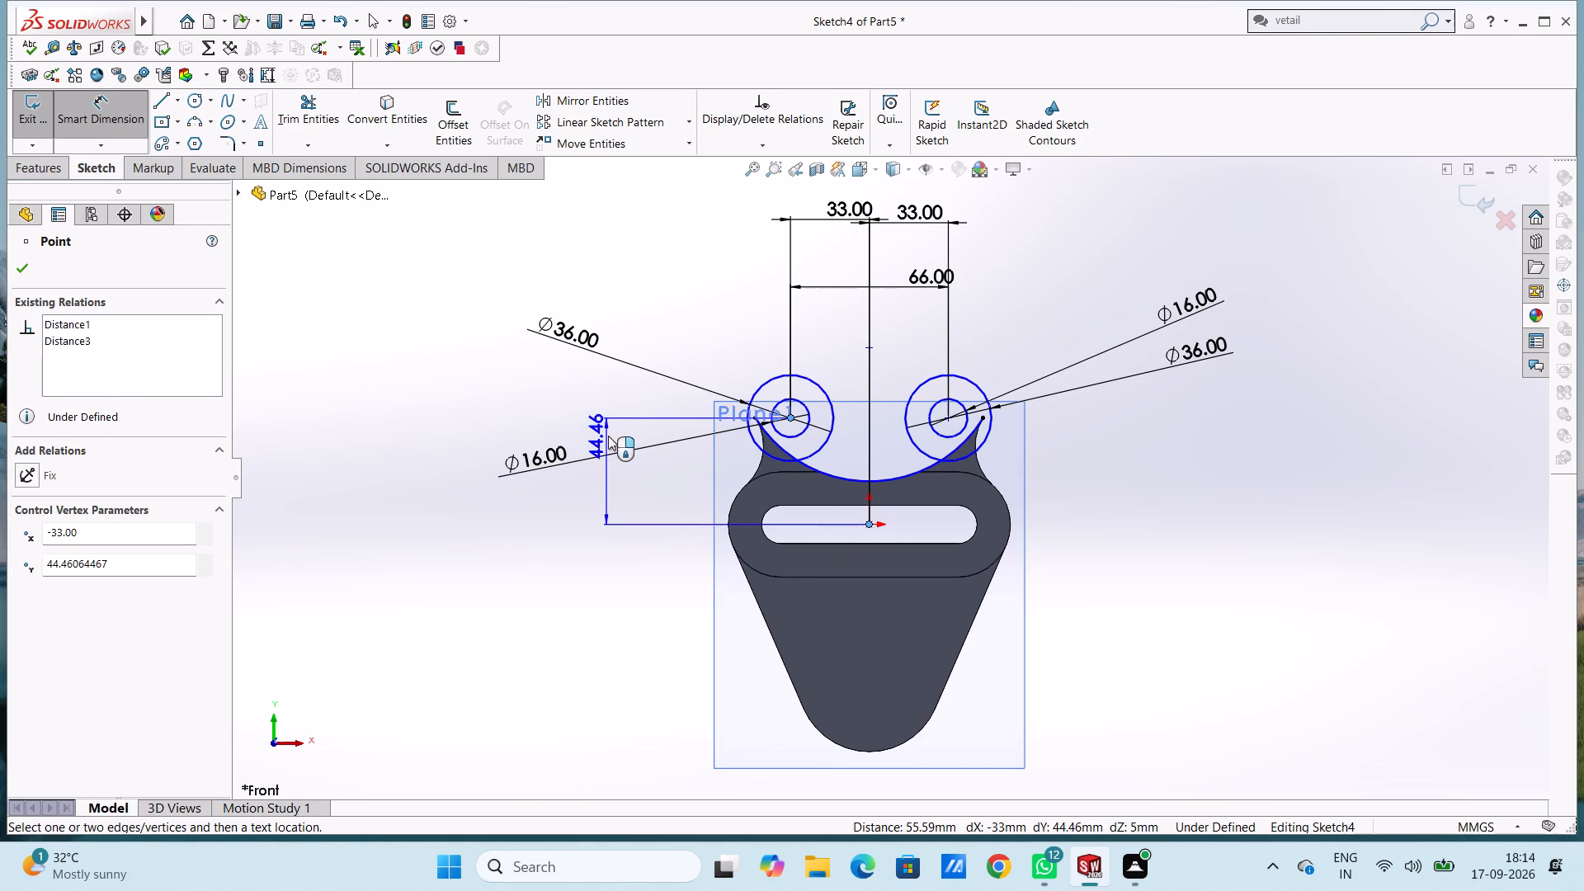
click(608, 436)
text(54)
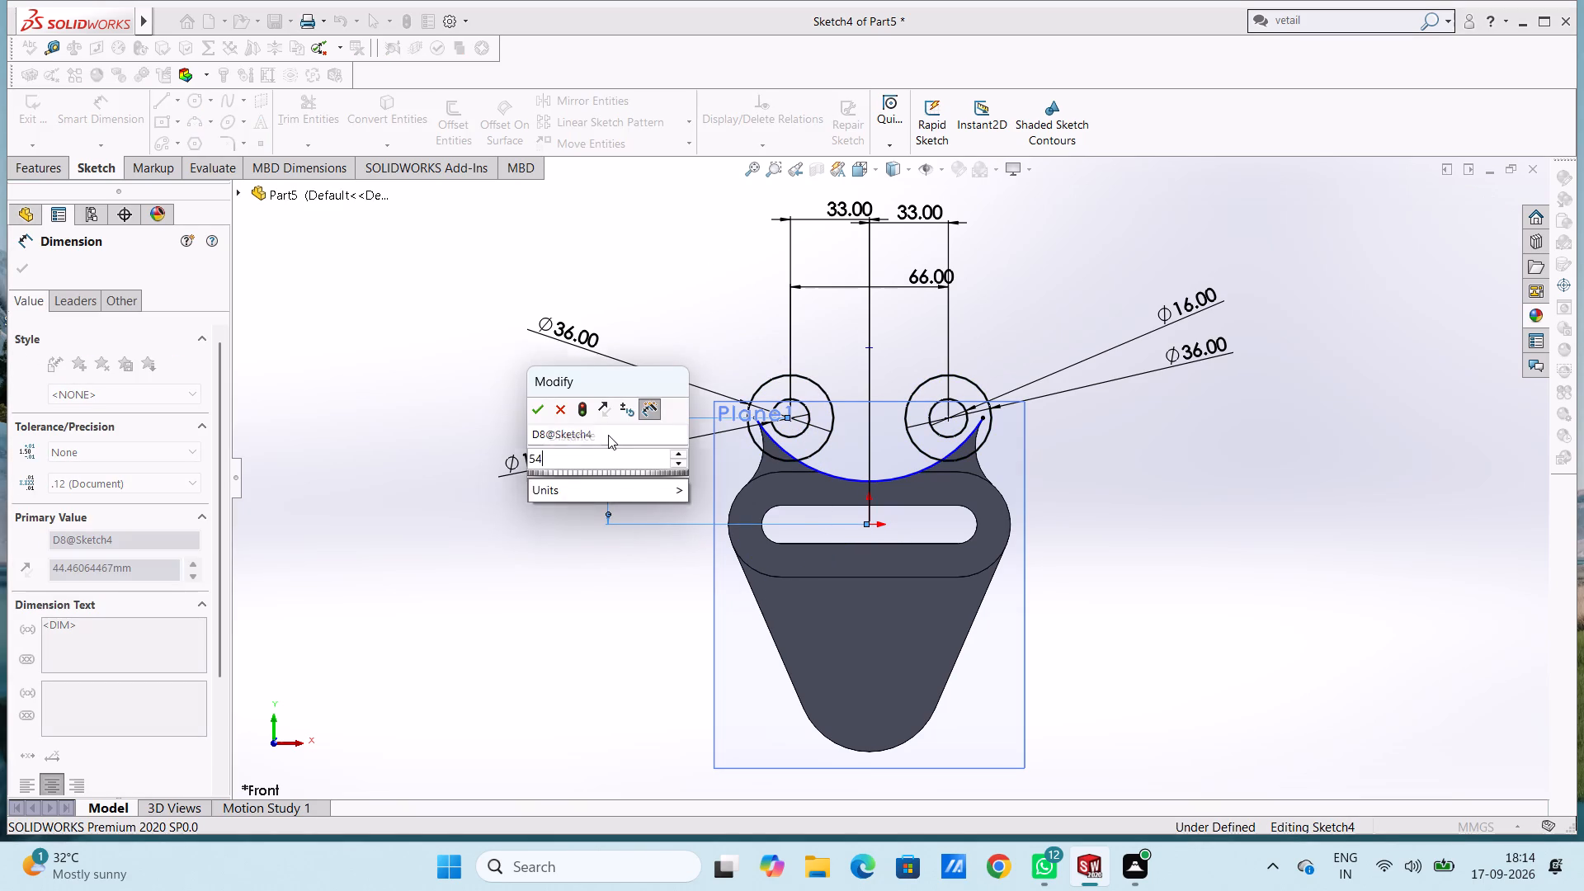
key(Return)
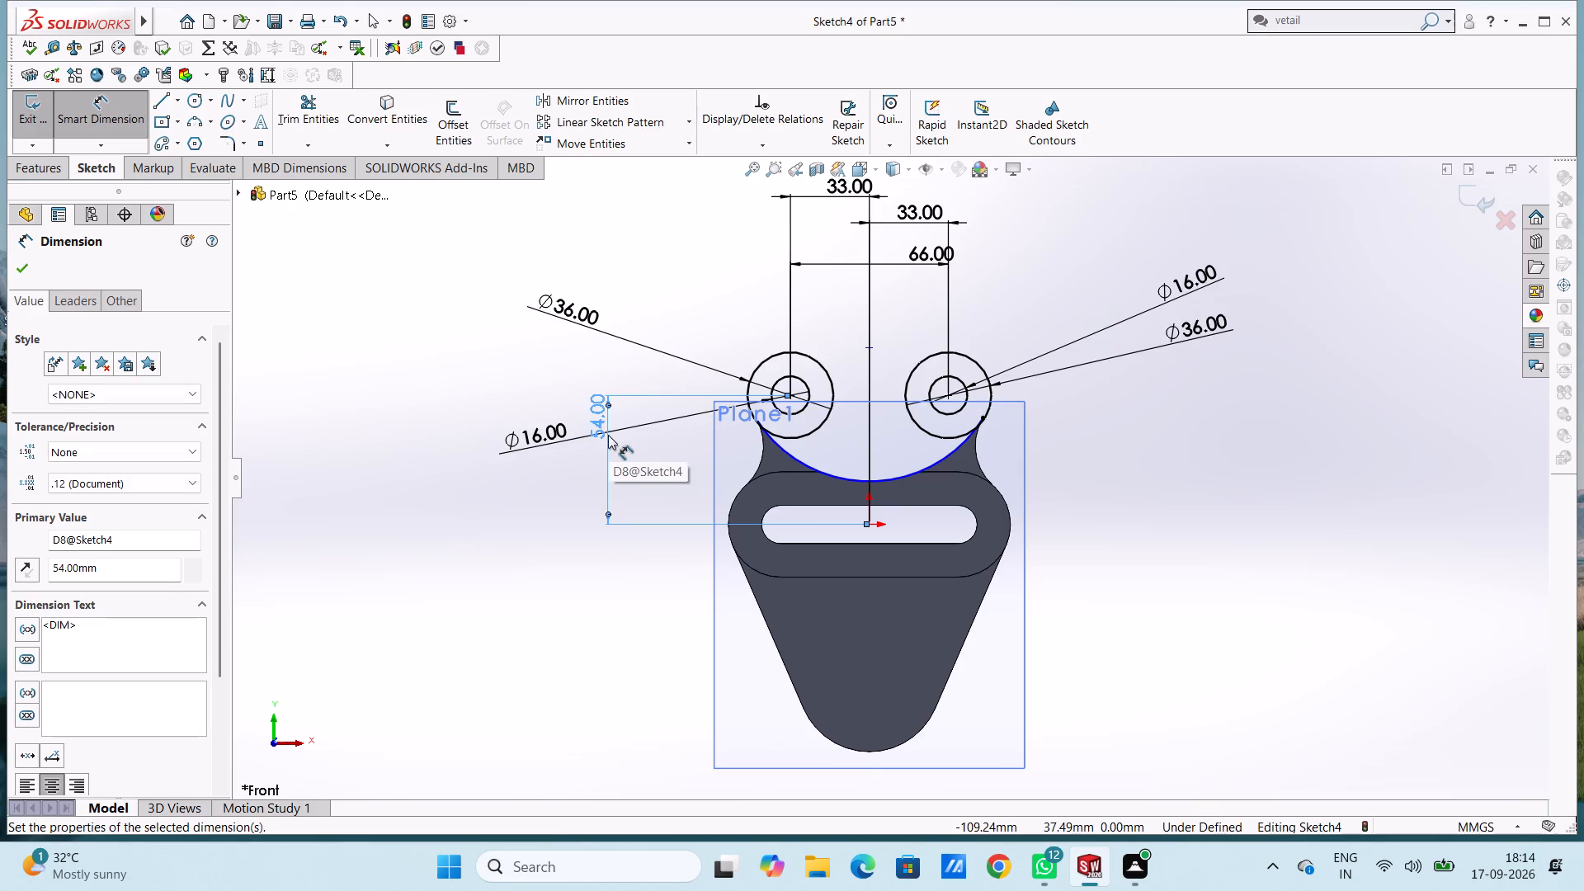
click(496, 367)
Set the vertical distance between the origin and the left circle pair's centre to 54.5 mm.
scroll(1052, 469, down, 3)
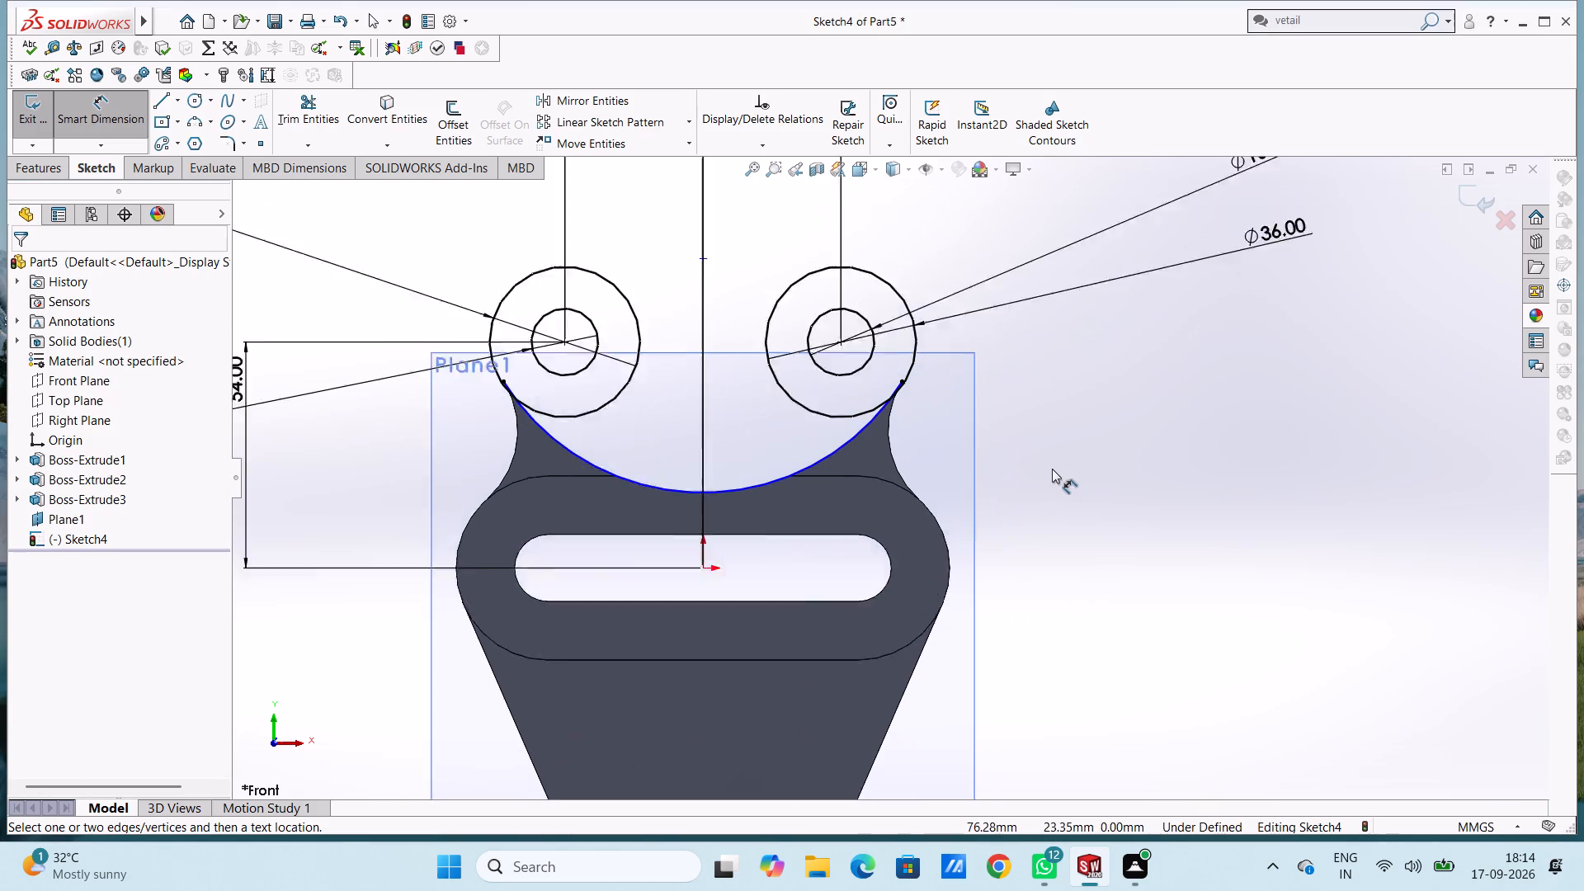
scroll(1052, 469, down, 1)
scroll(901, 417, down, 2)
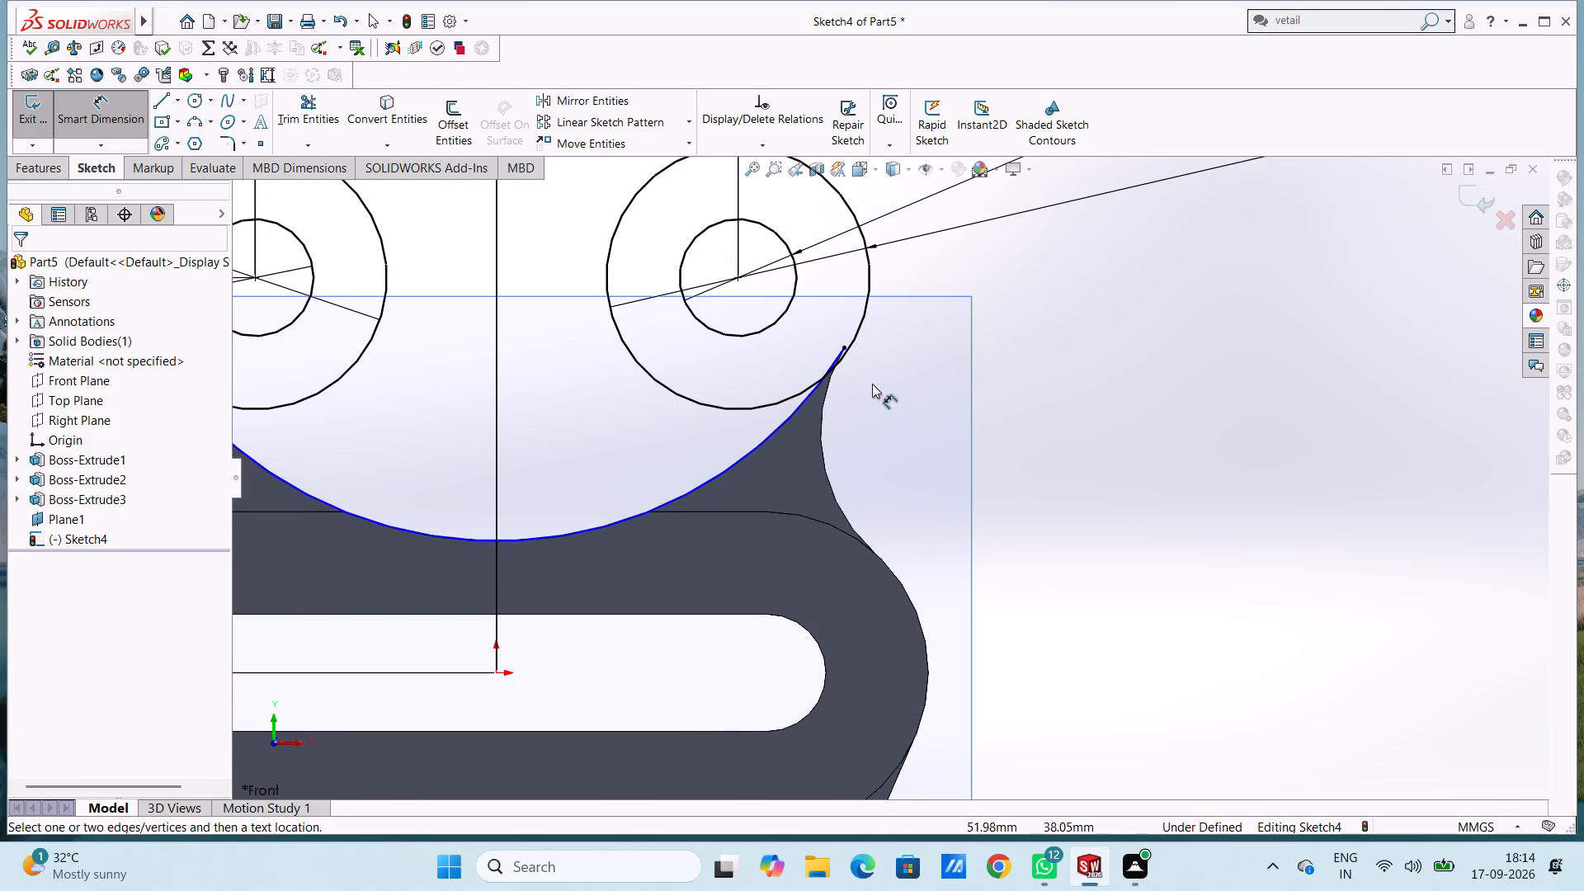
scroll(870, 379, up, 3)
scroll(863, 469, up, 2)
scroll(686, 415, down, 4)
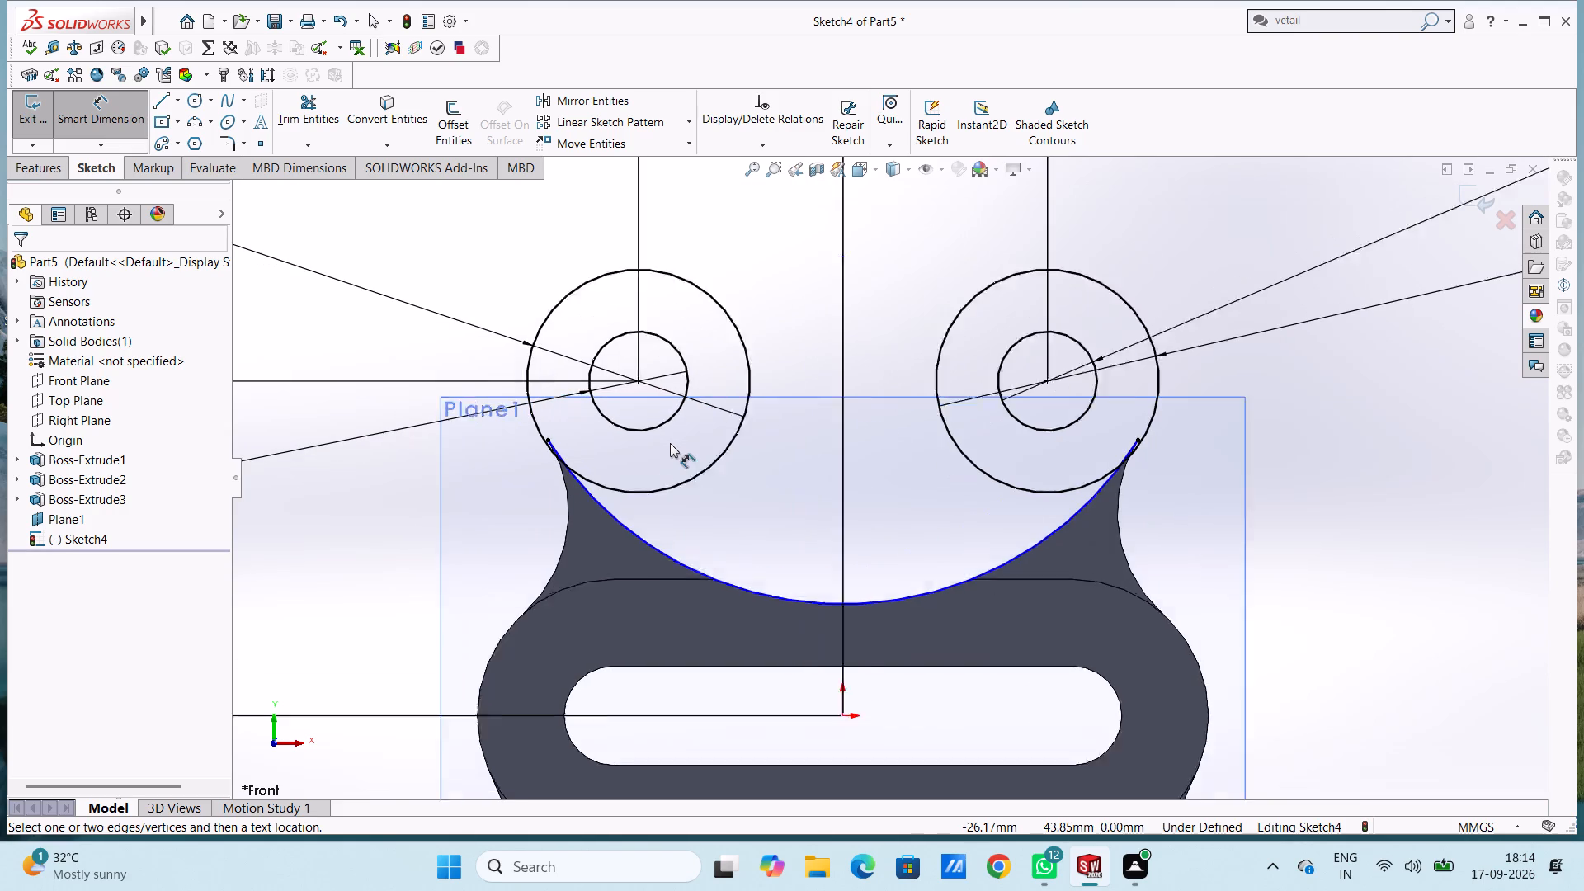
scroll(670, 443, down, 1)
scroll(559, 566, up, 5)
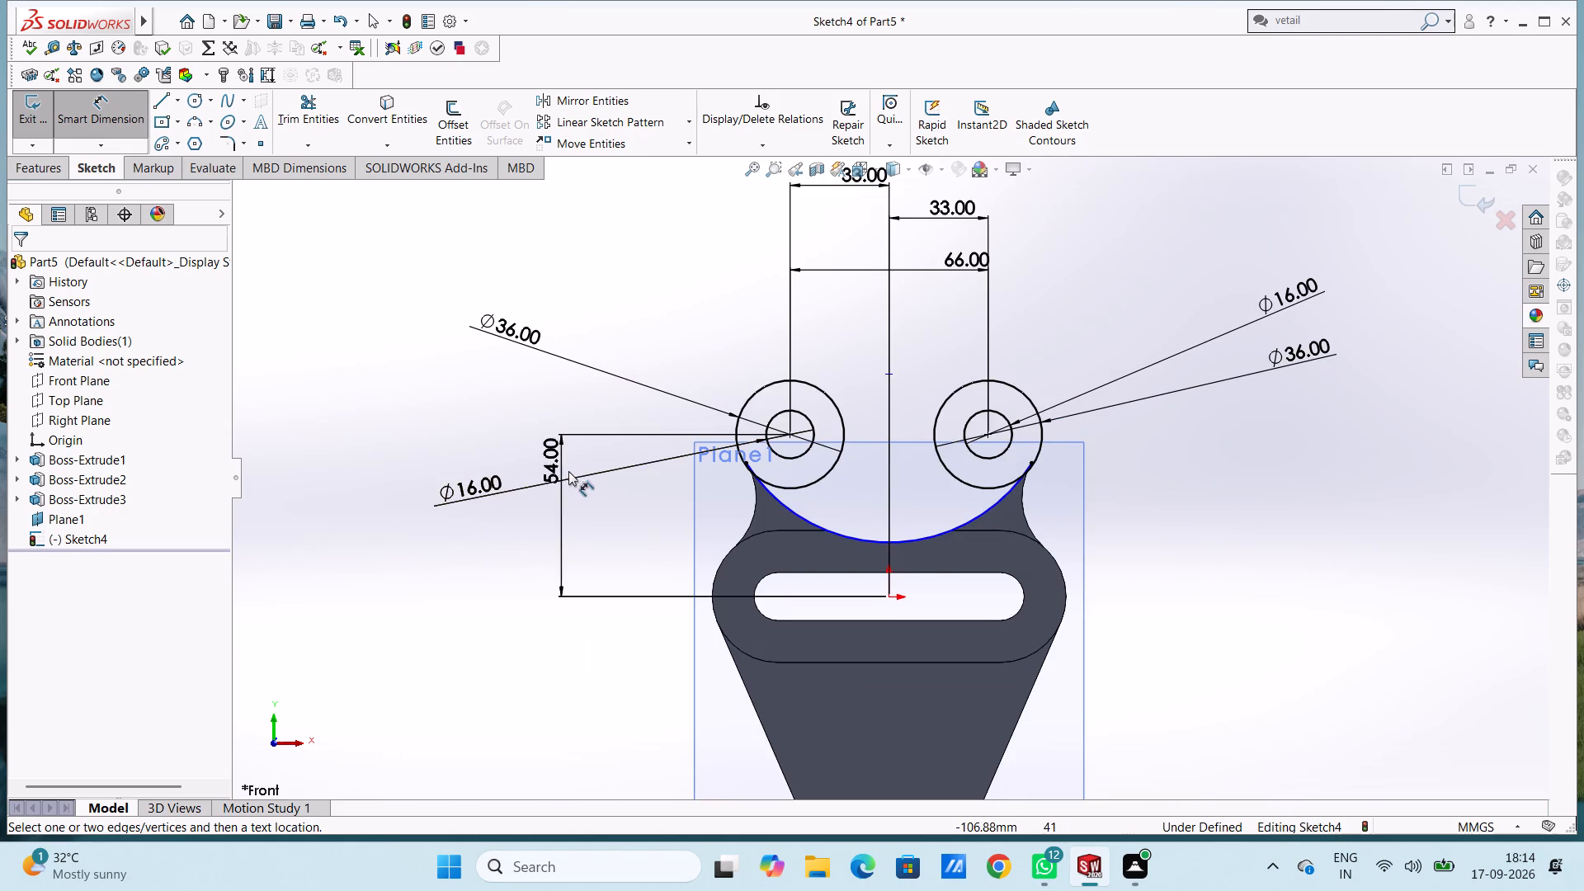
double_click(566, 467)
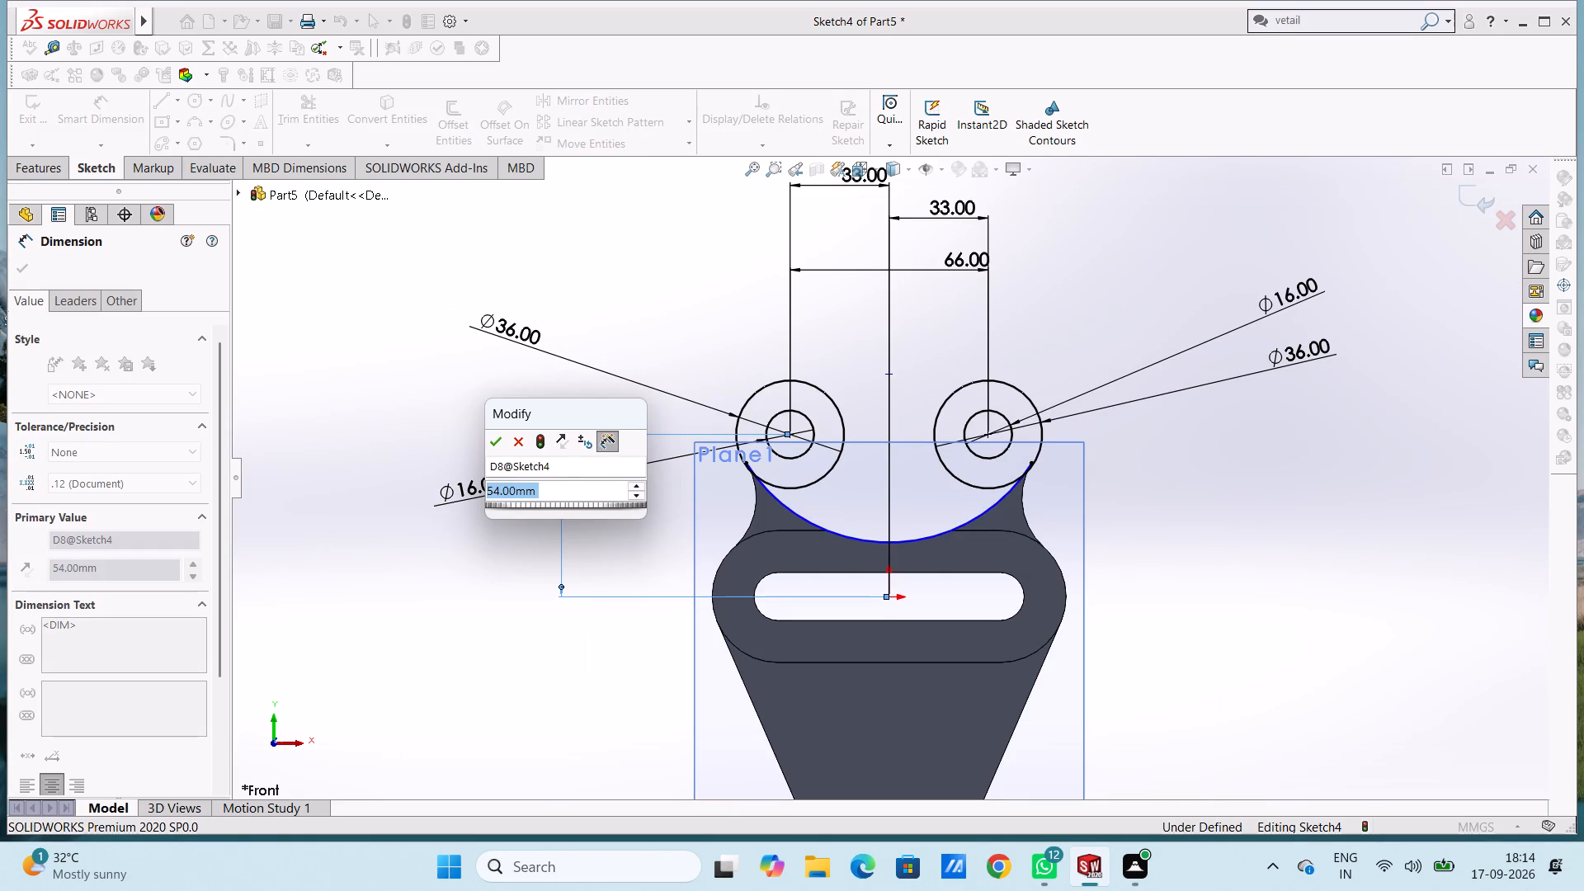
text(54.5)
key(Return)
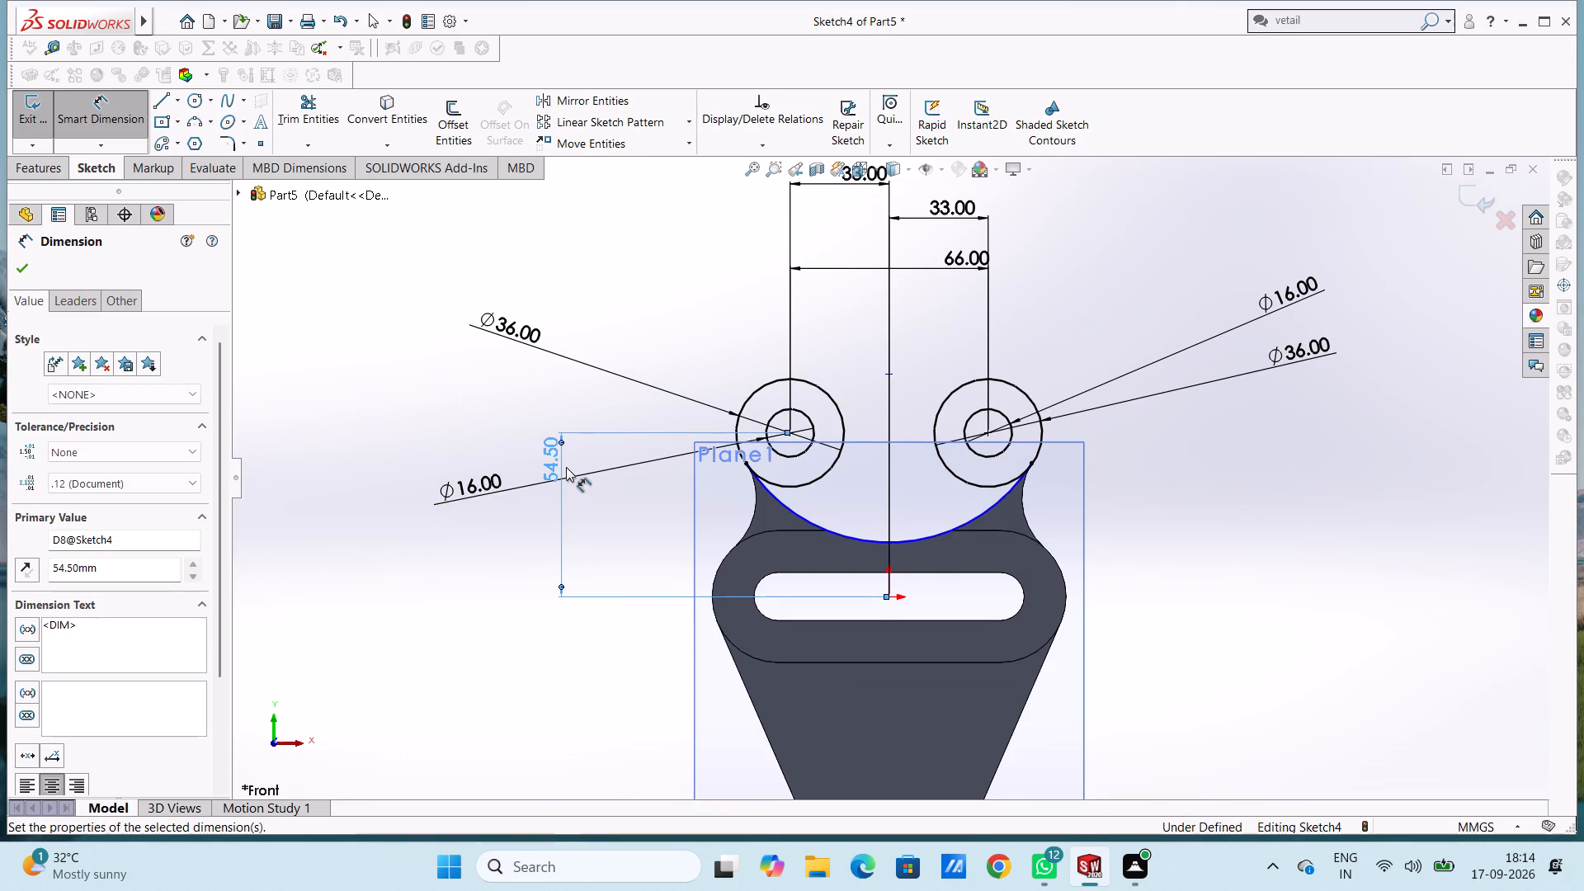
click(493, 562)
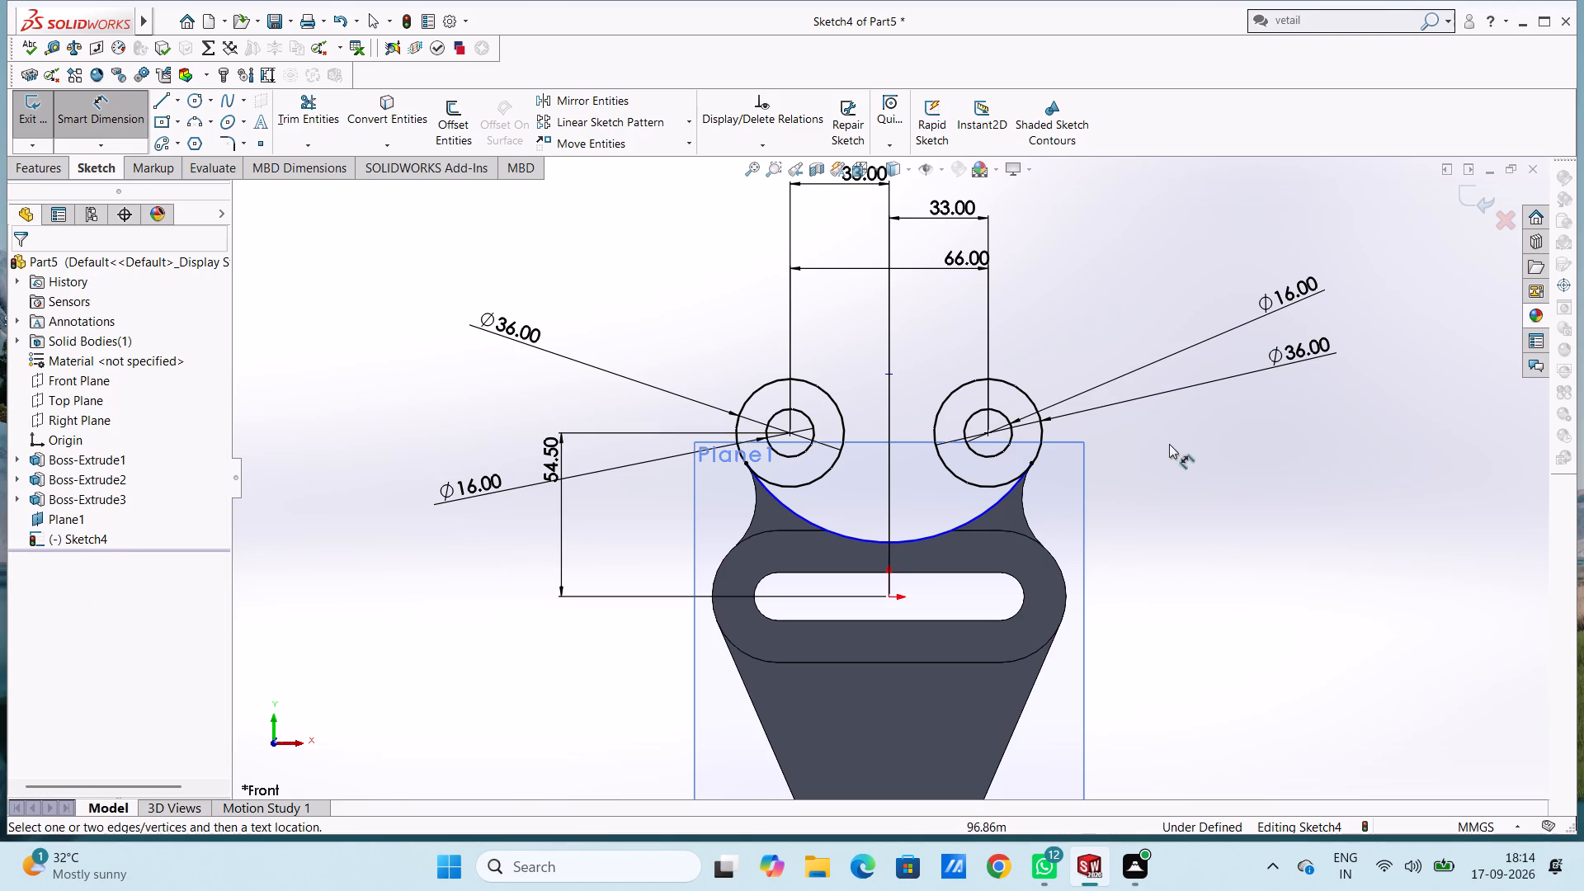
Set the vertical distance between the origin and the left circle pair's centre to 55 mm.
scroll(1134, 507, down, 3)
scroll(752, 495, down, 4)
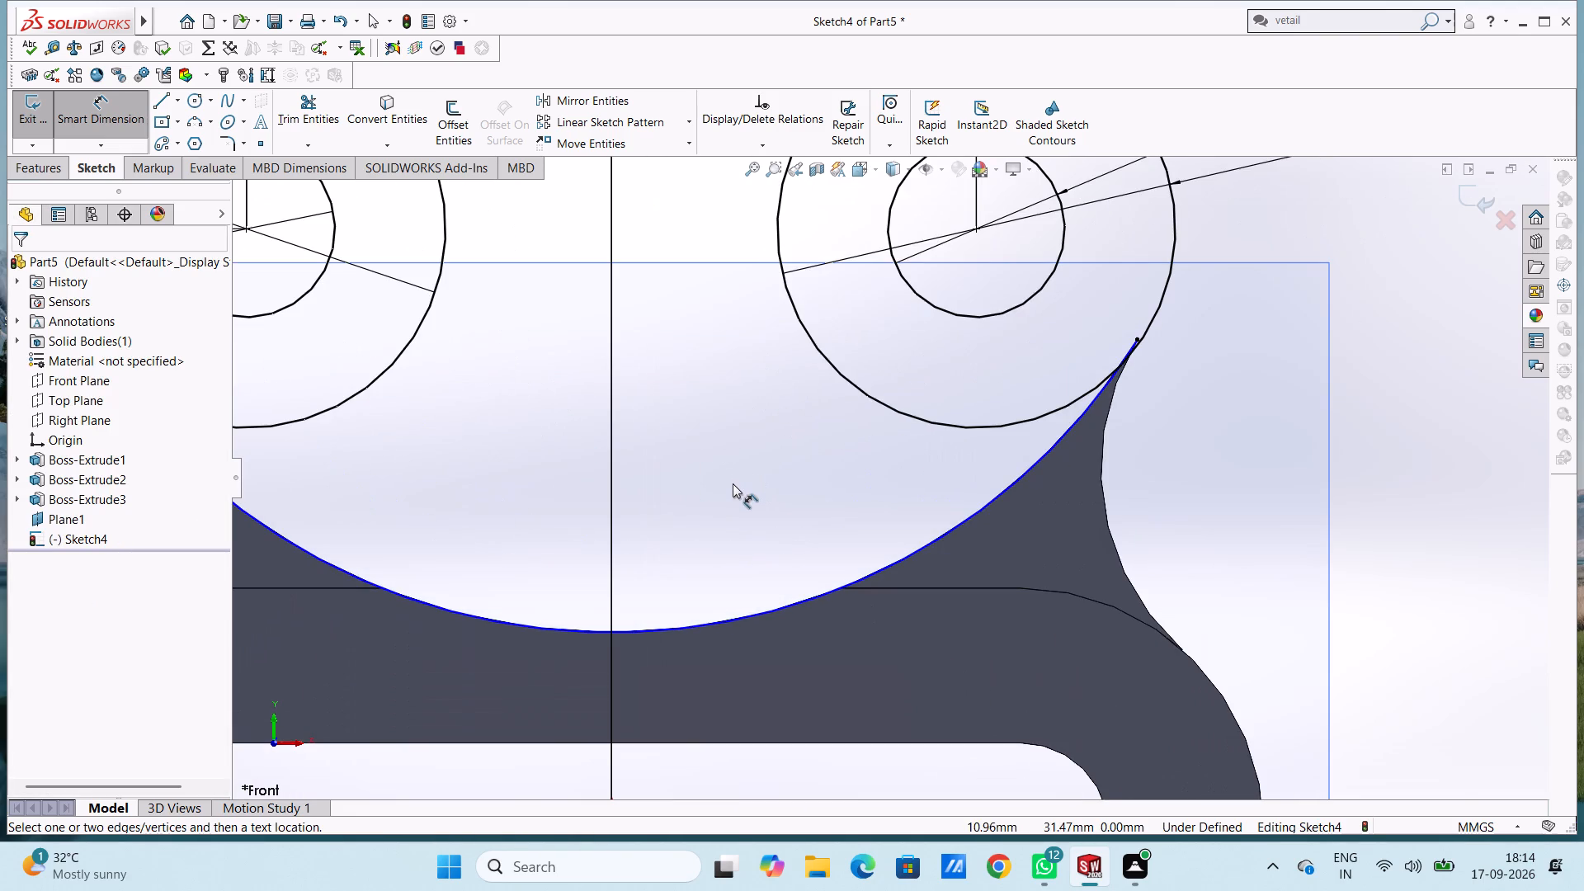
scroll(733, 483, down, 2)
scroll(733, 483, up, 11)
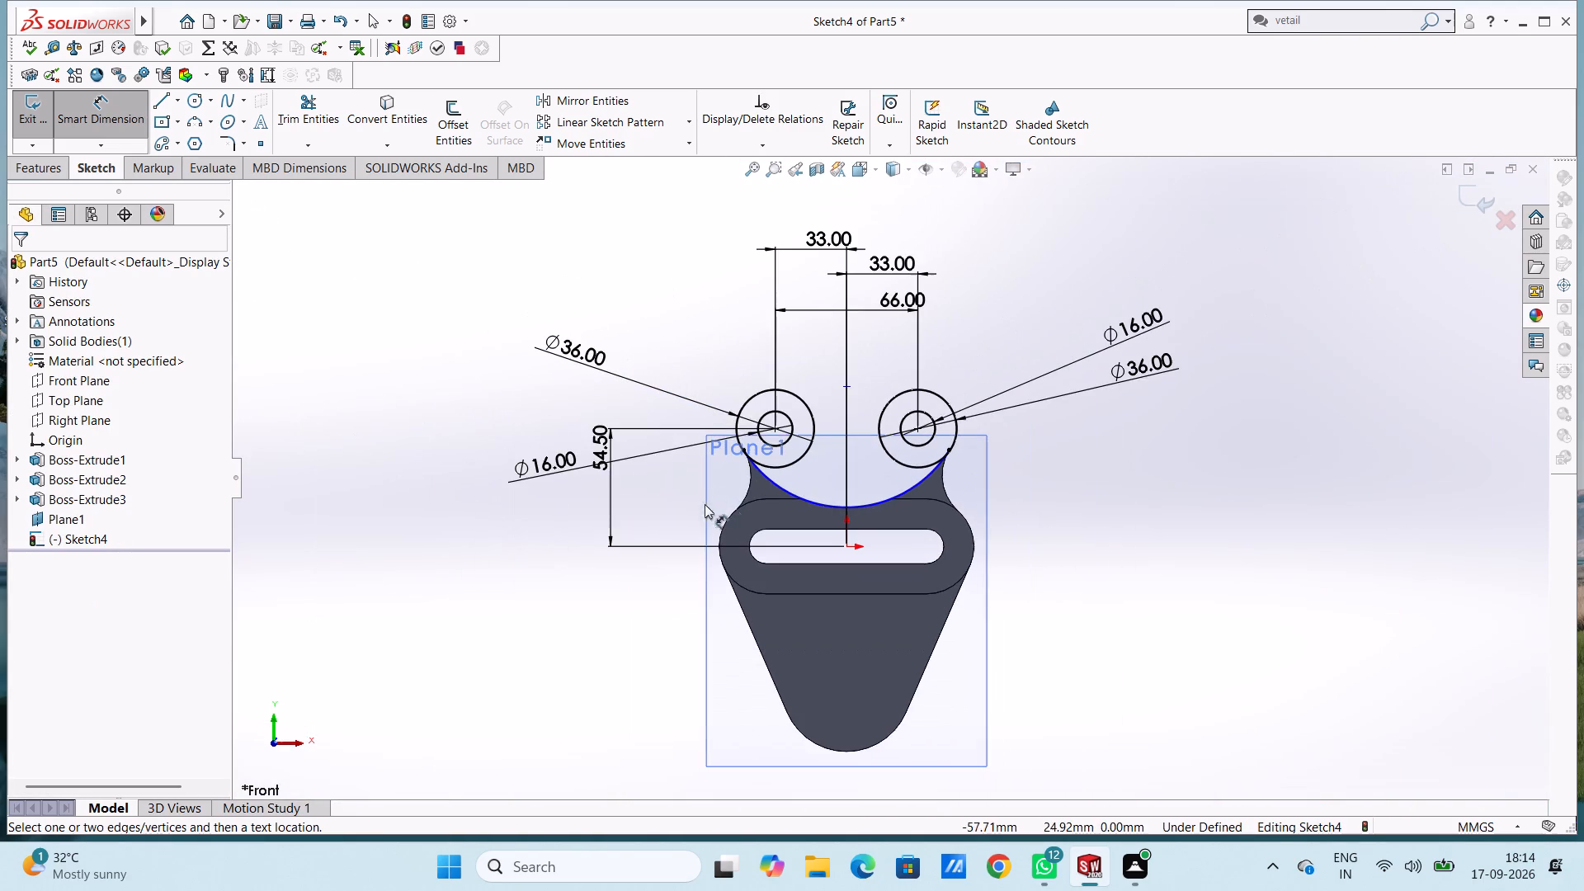
double_click(601, 446)
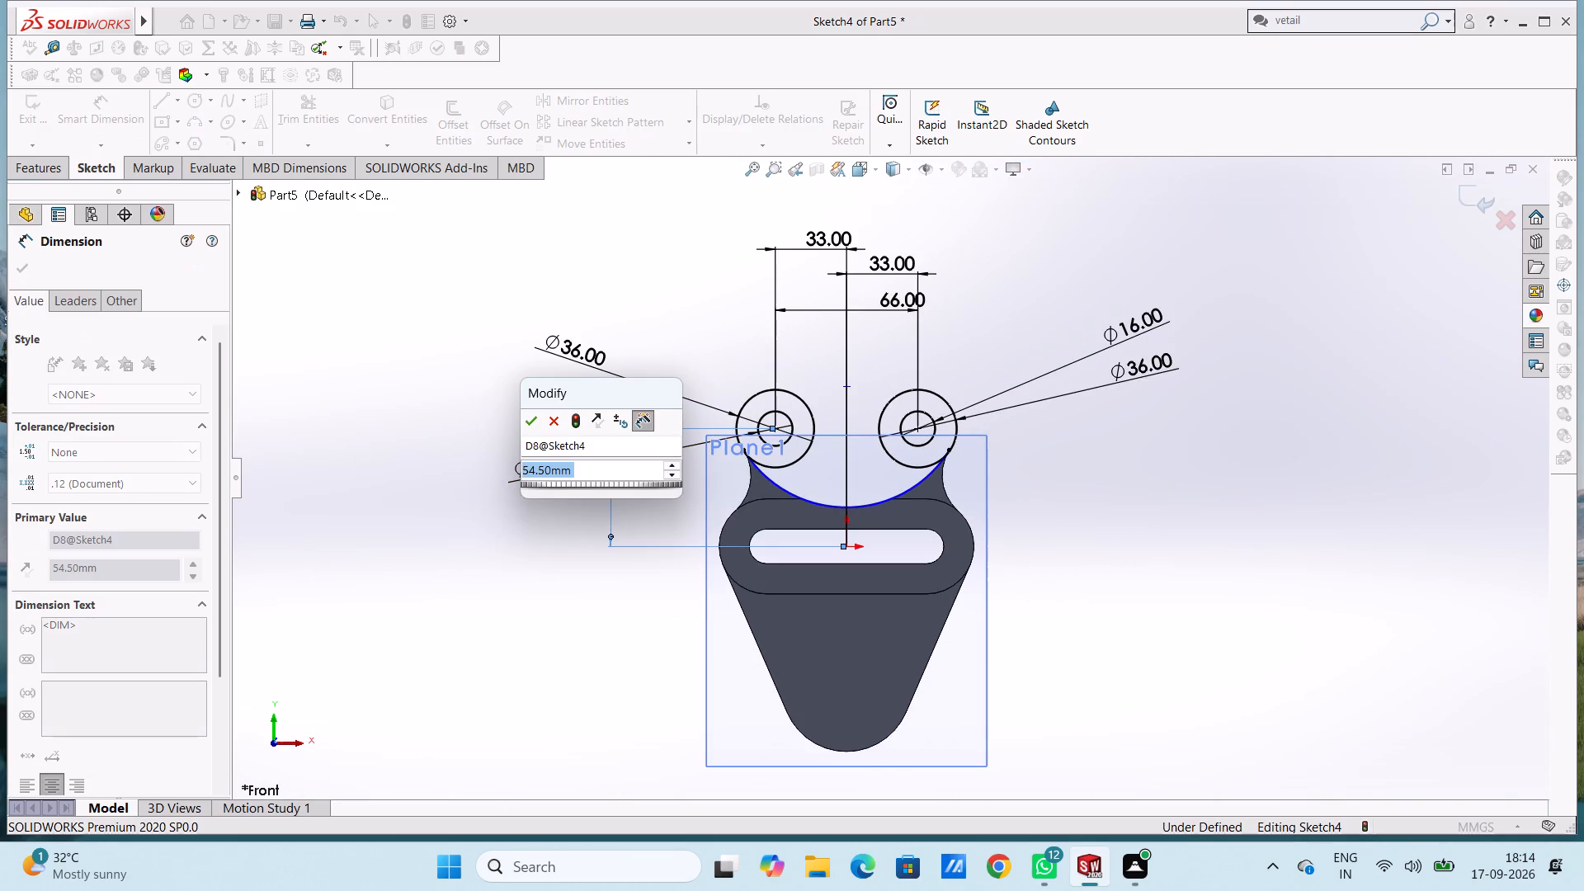
text(55)
key(Return)
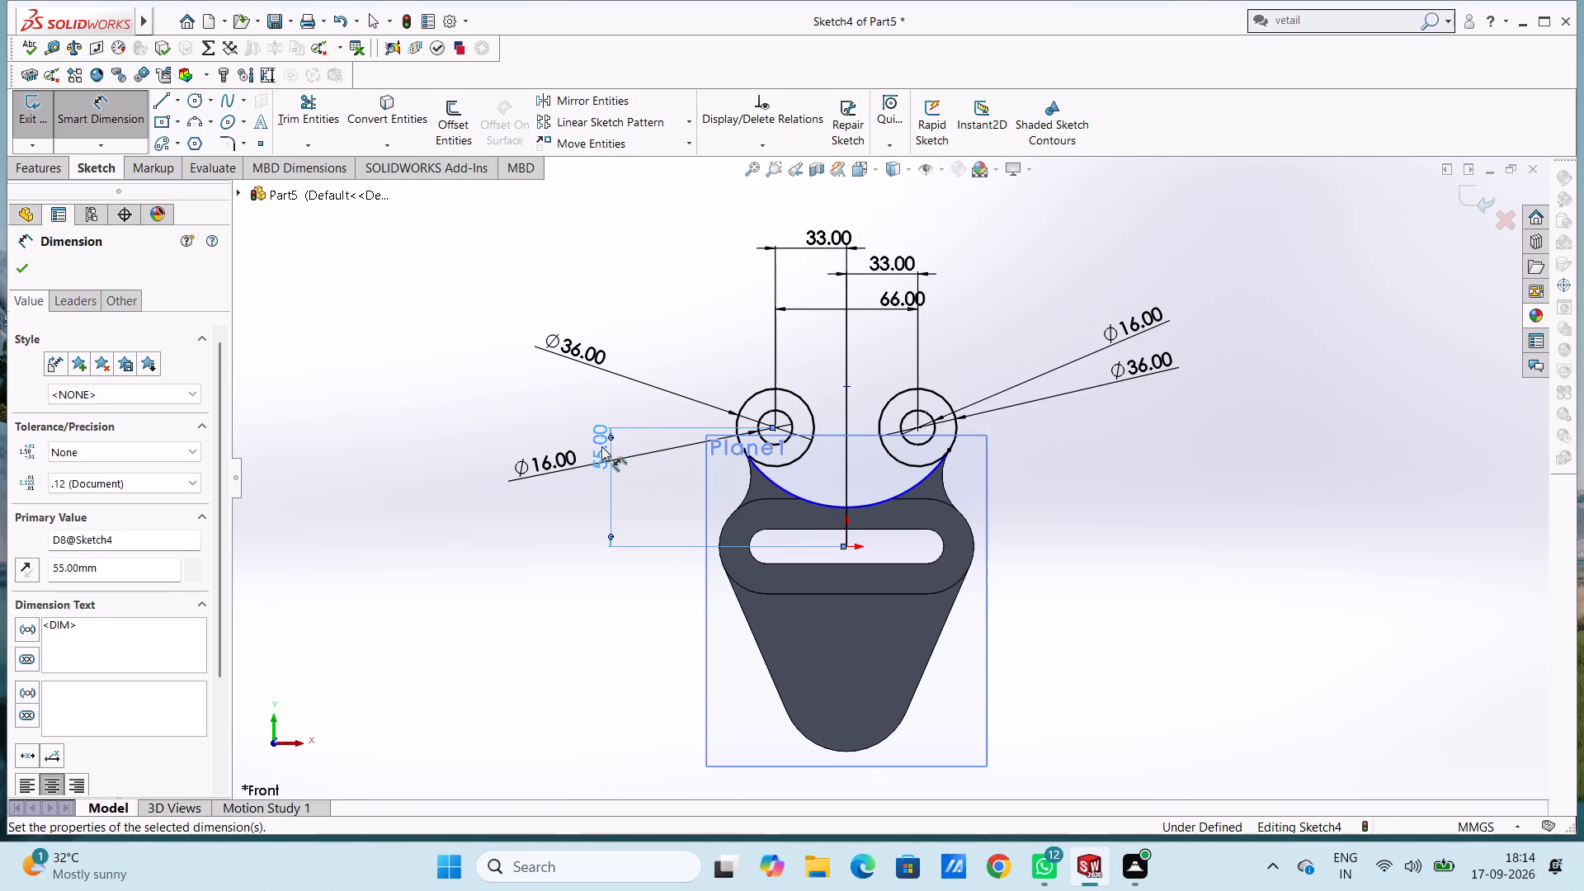
scroll(601, 446, up, 1)
click(690, 499)
Examine where the ends of the large arc meet the left and right outer circles.
scroll(830, 452, down, 2)
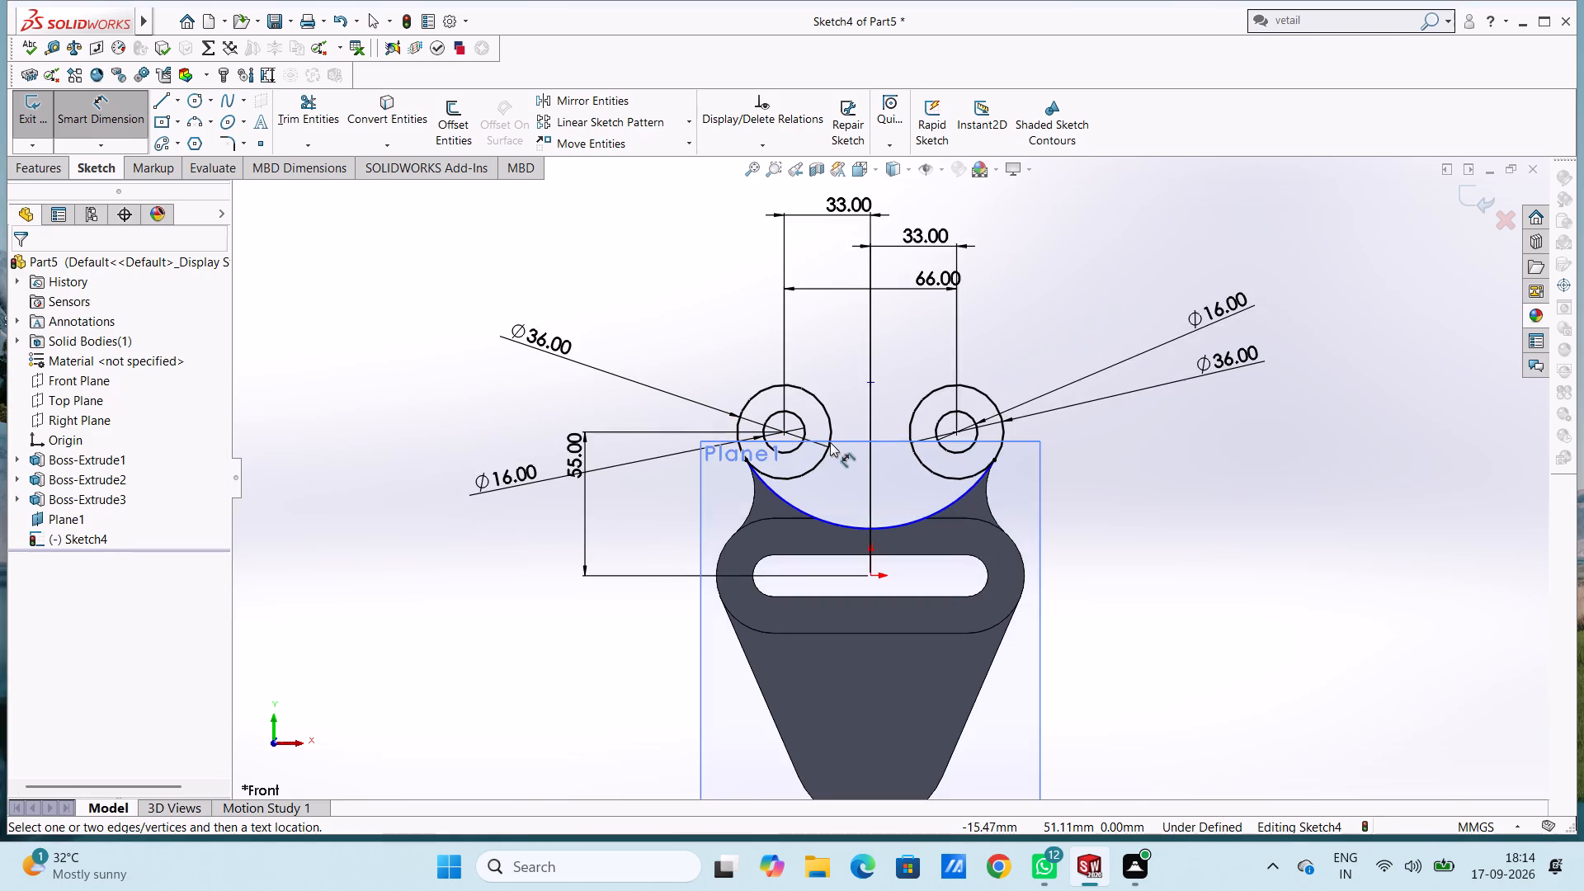
scroll(846, 464, down, 5)
scroll(916, 493, down, 5)
scroll(1080, 507, up, 2)
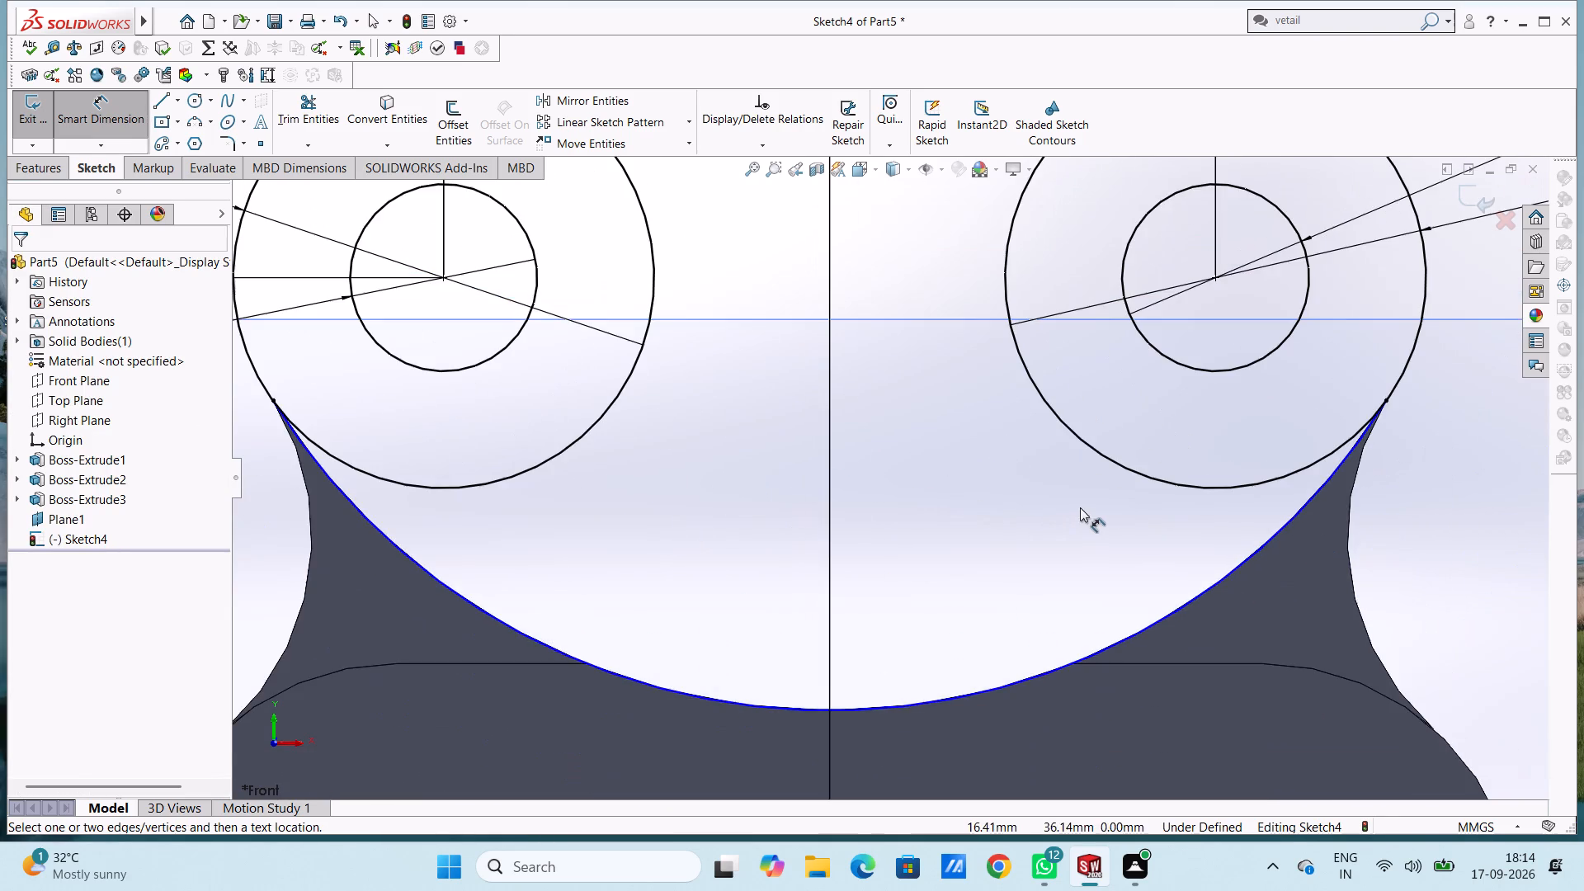
scroll(1322, 490, down, 2)
scroll(1338, 483, up, 4)
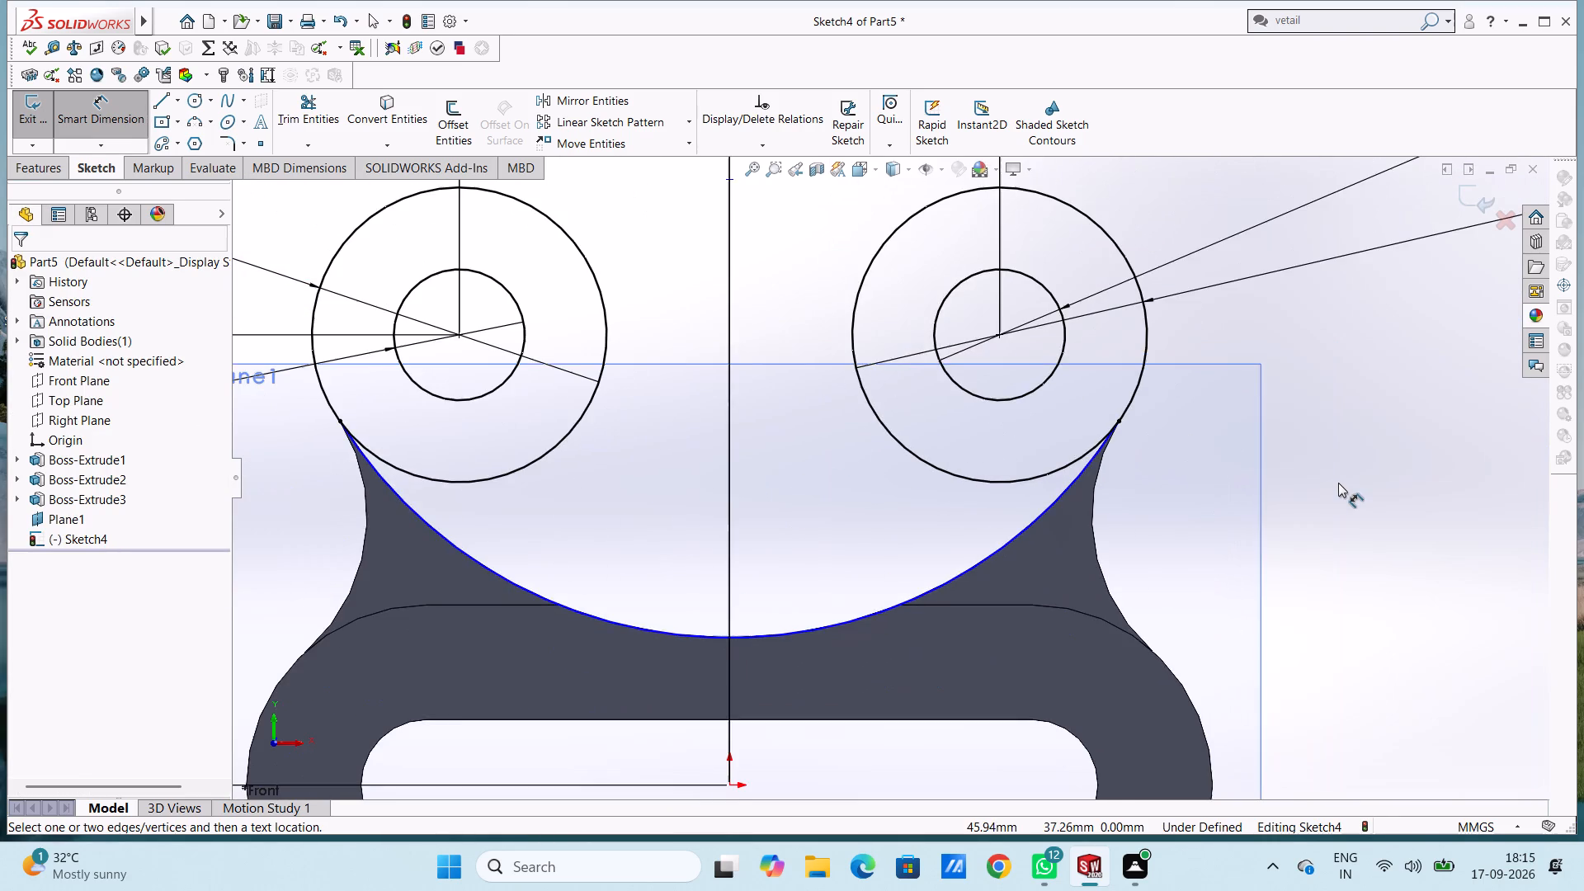
scroll(1338, 483, up, 4)
scroll(818, 444, up, 3)
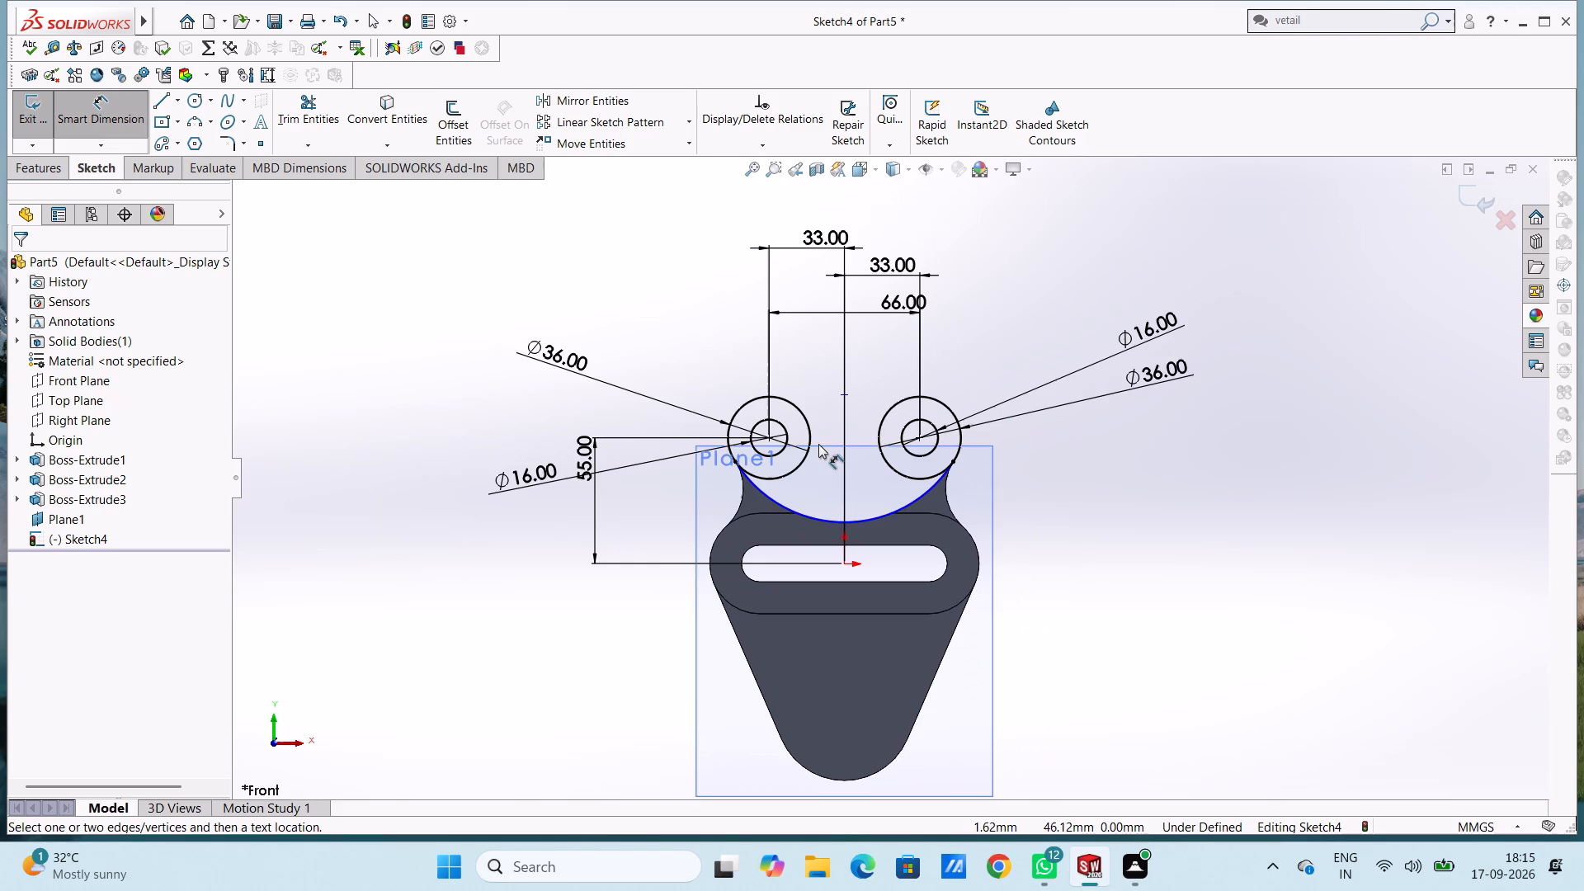
key(Escape)
key(Escape)
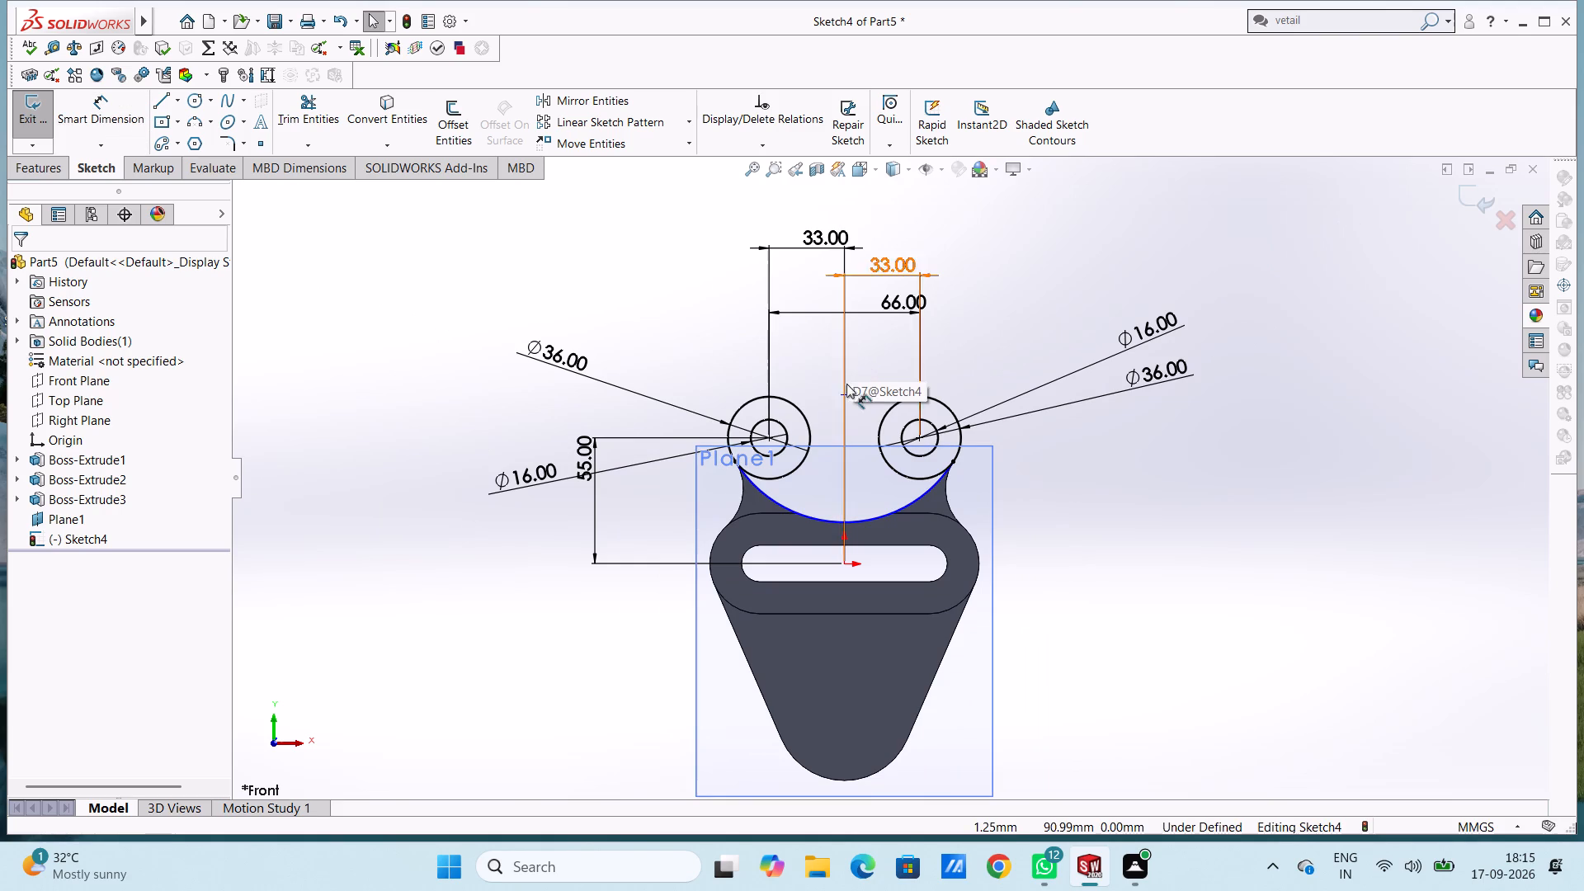
Sketch a downward-bulging three-point arc of radius 20 mm between the inner-facing sides of the two outer circles.
scroll(824, 456, down, 5)
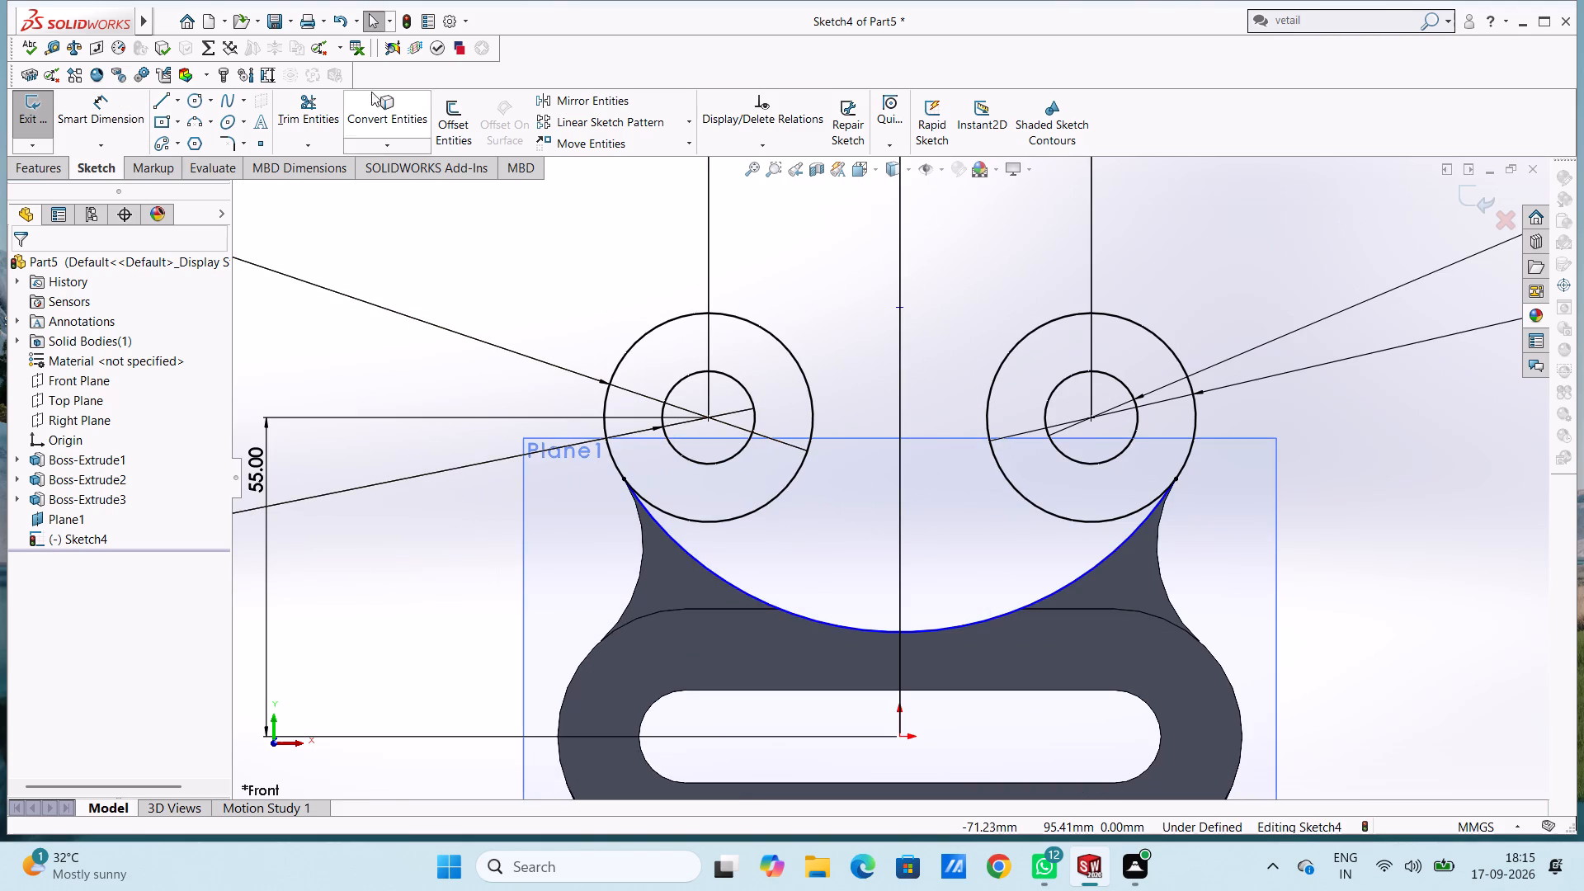
click(202, 120)
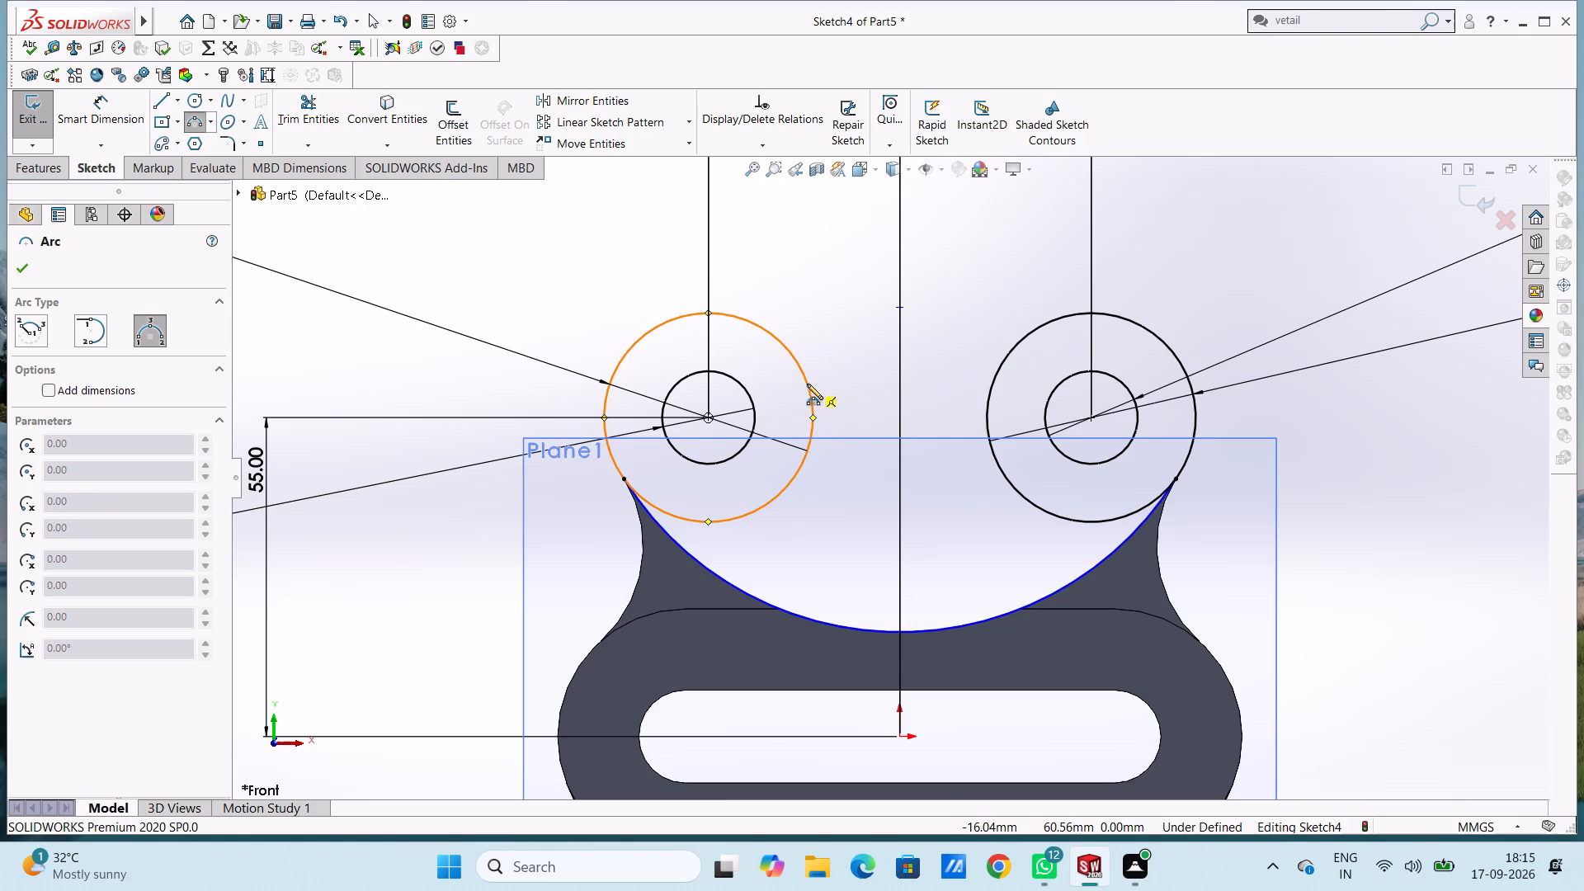
click(807, 384)
click(992, 384)
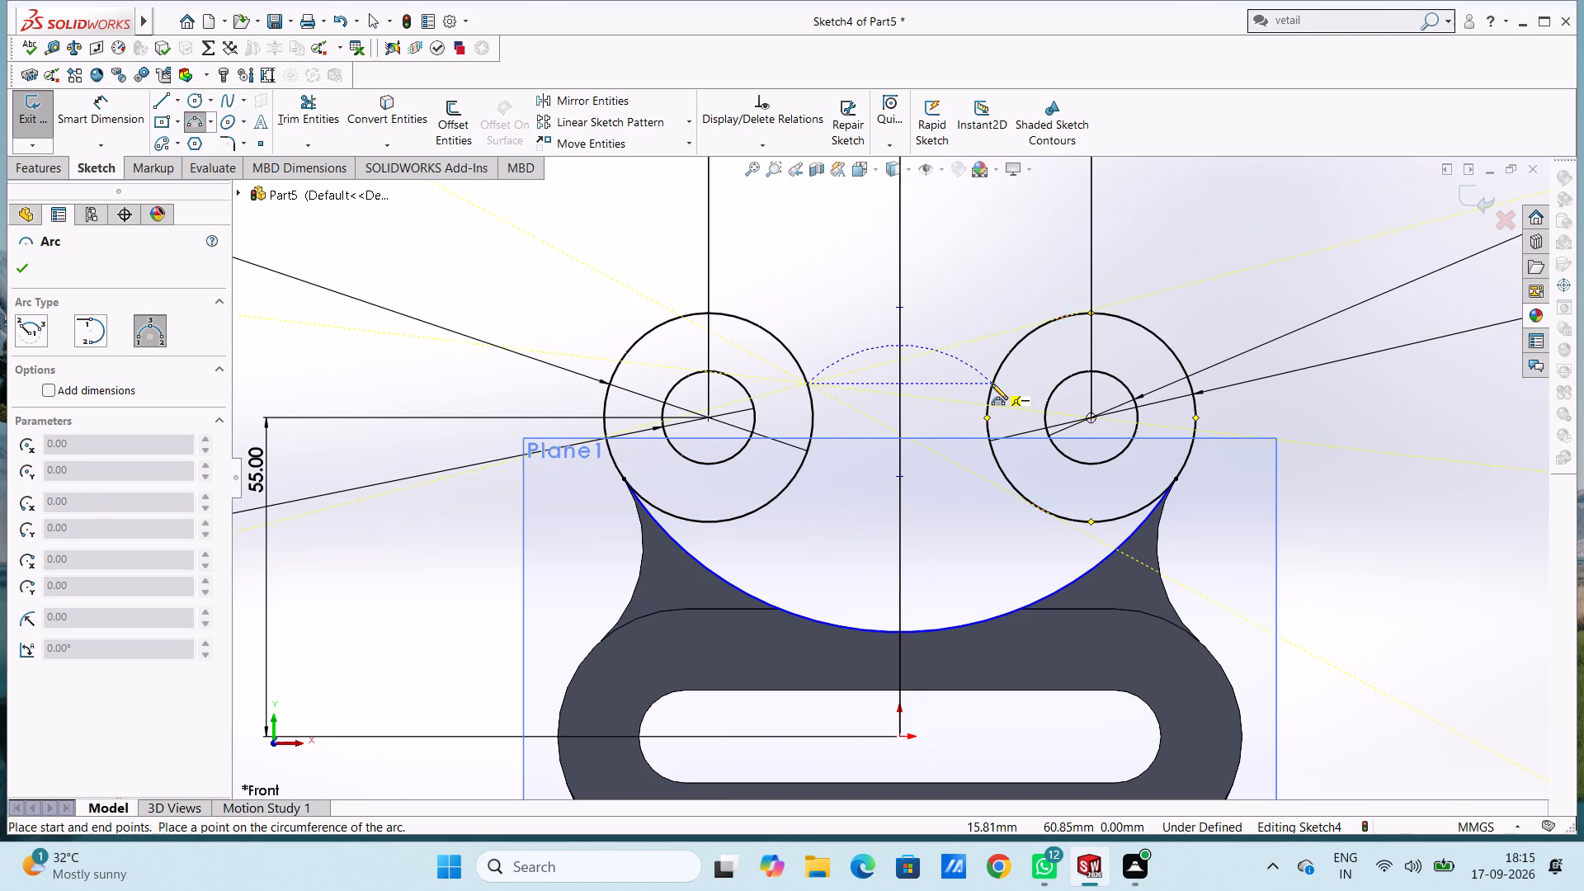
text(20)
key(Return)
key(Escape)
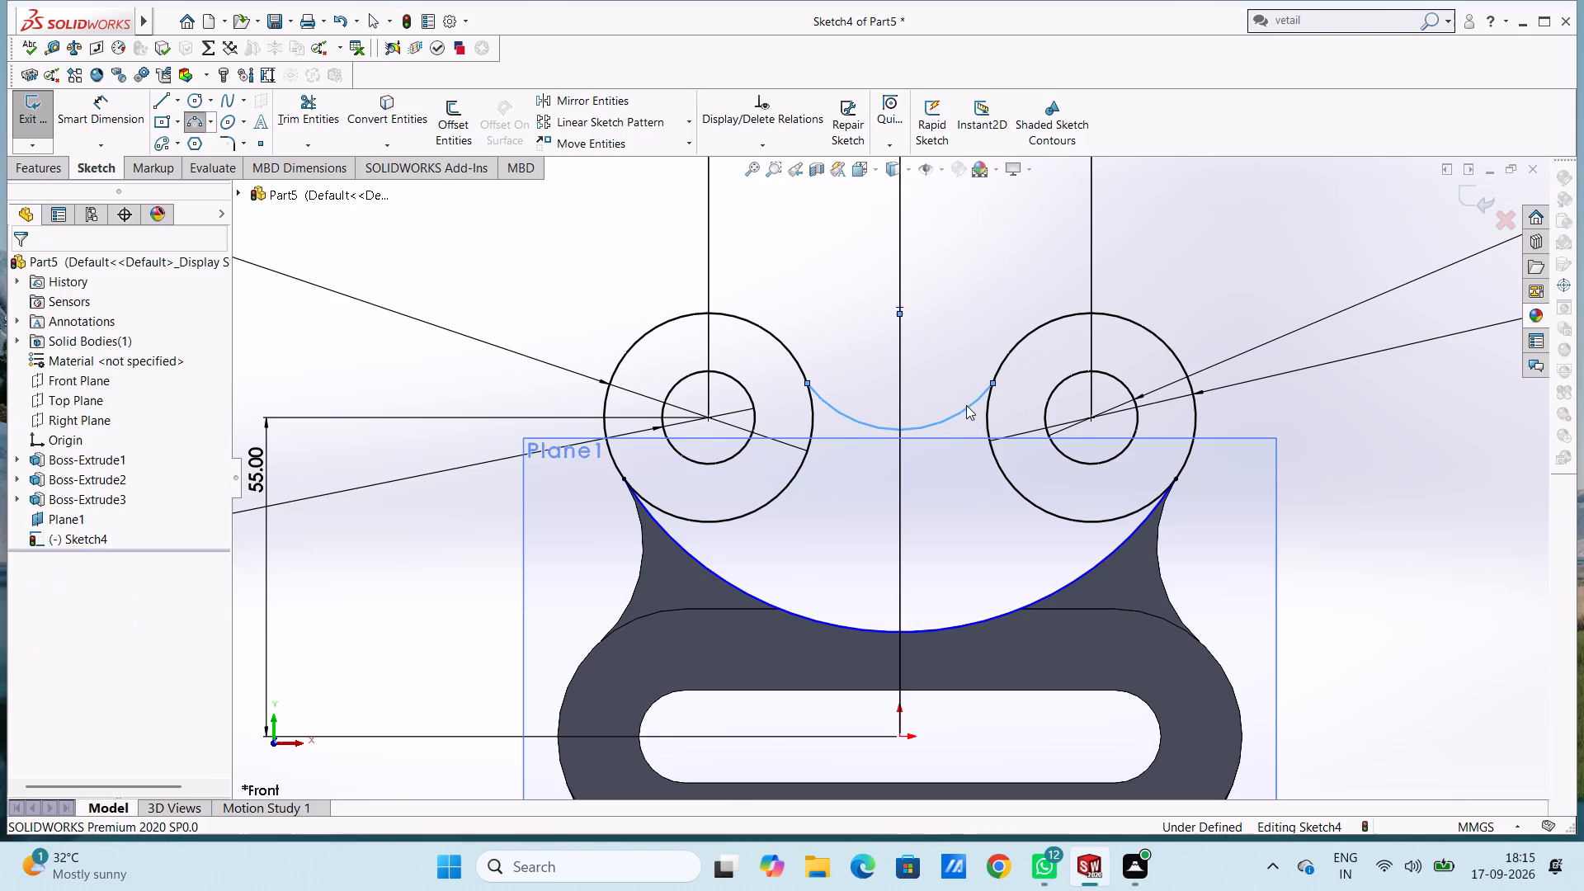
key(Escape)
Dimension the radius of the small arc between the two outer circles as 20 mm.
scroll(965, 405, up, 6)
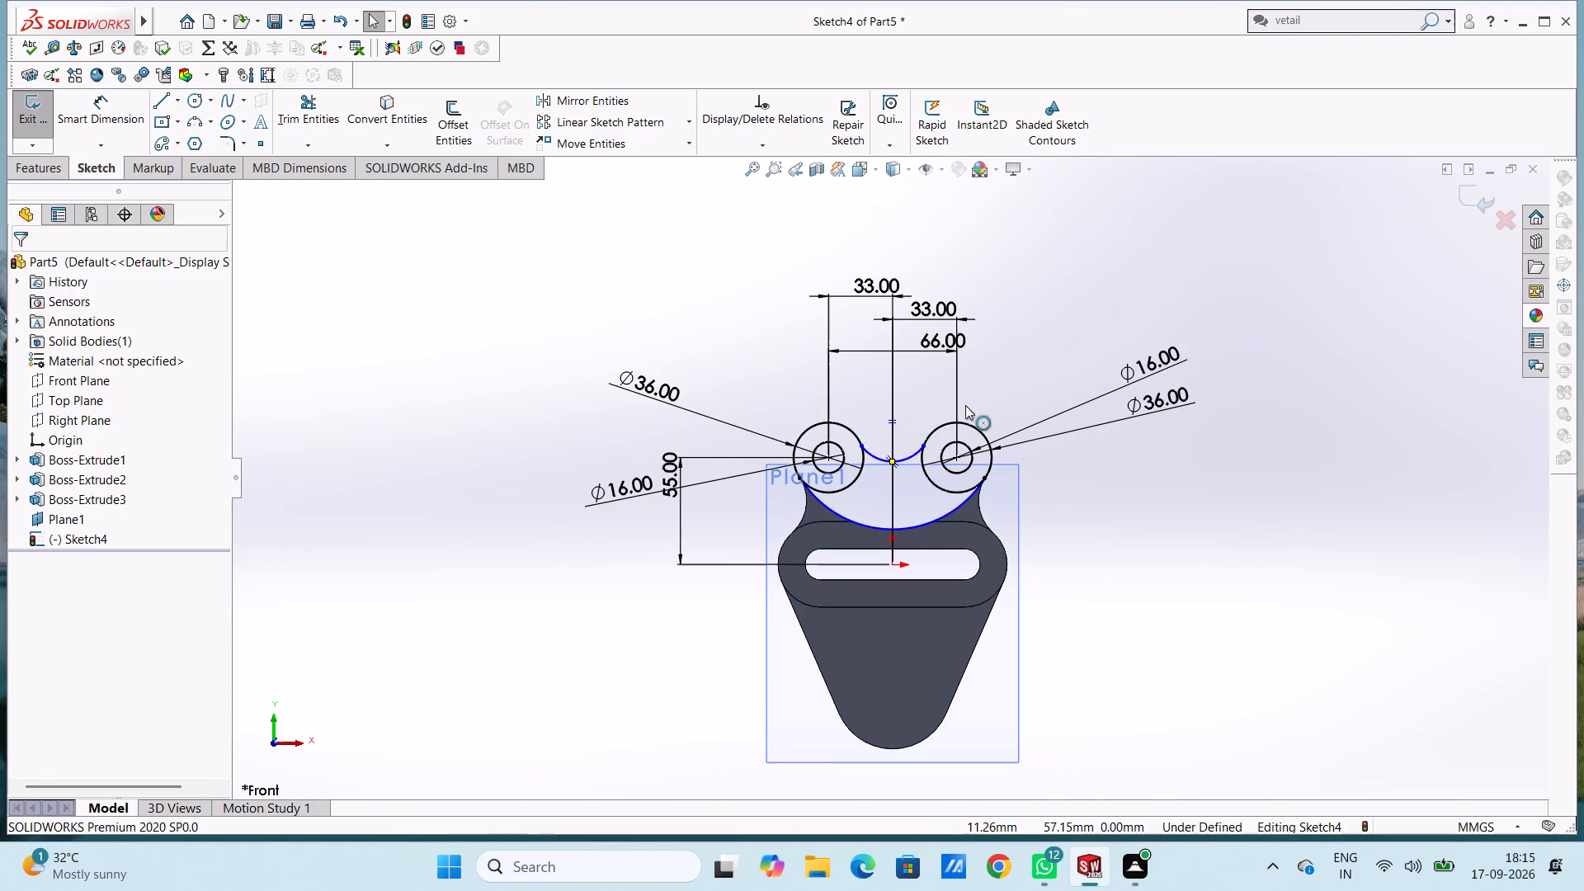
click(77, 106)
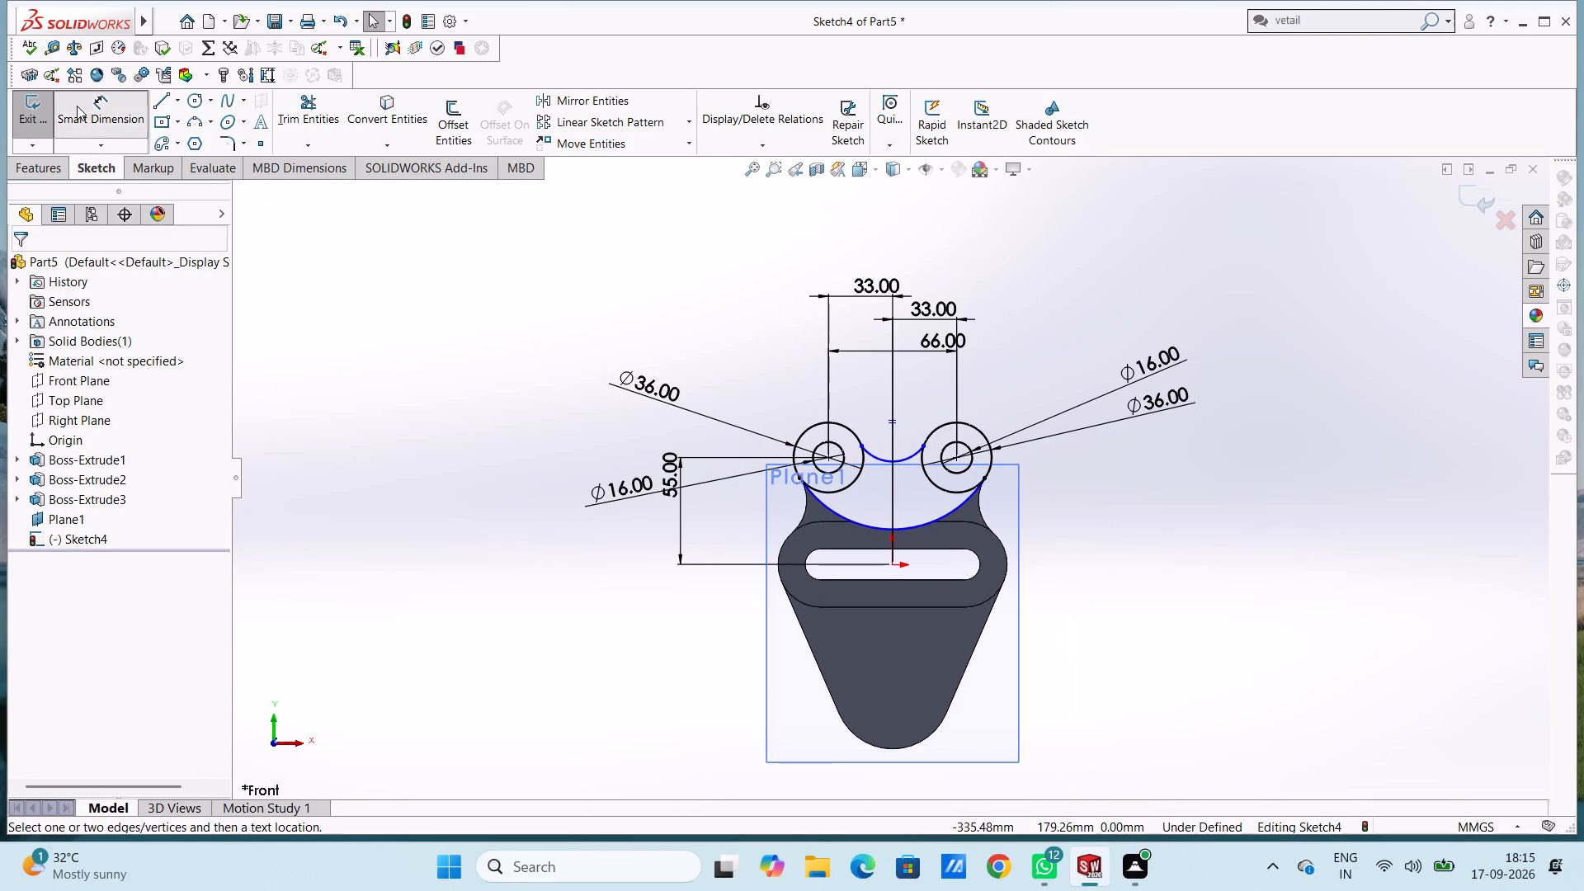
click(906, 456)
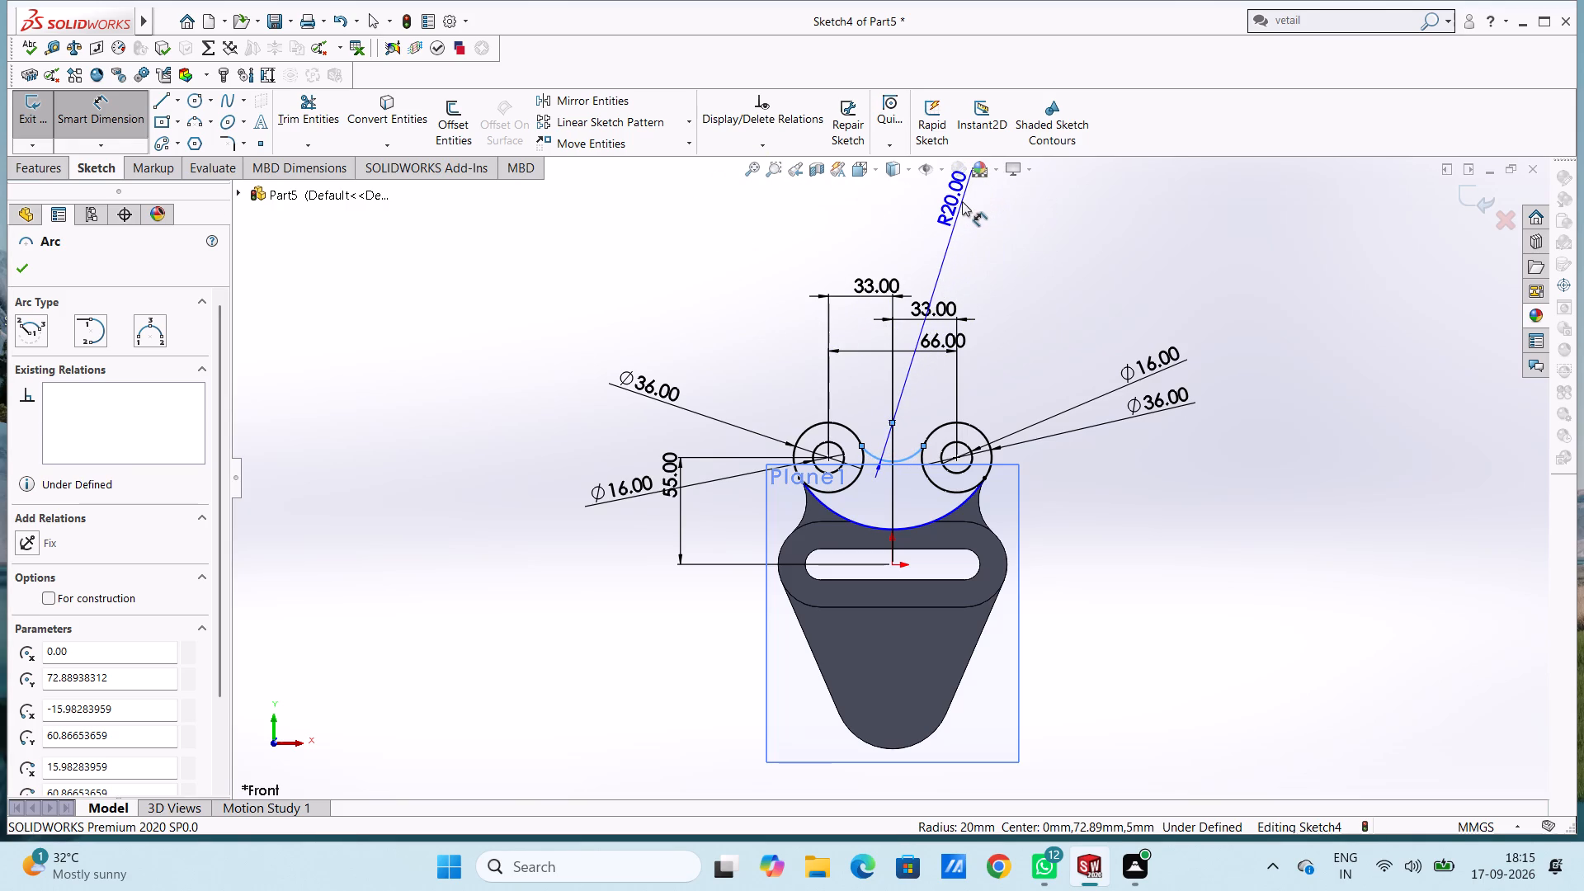
click(962, 202)
click(888, 180)
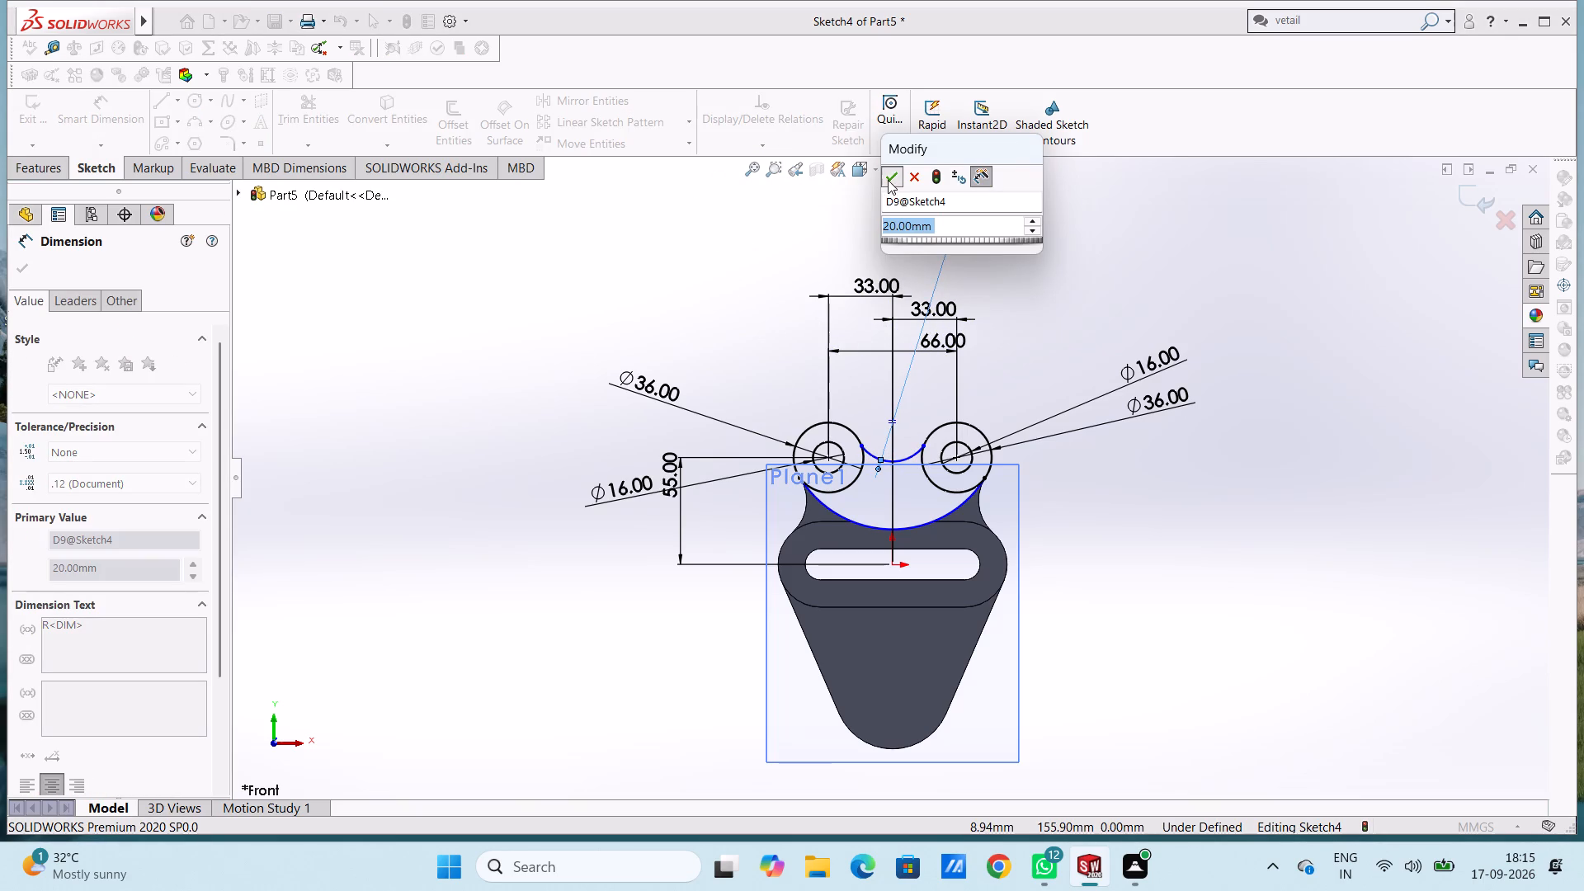
click(827, 252)
key(Escape)
key(Escape)
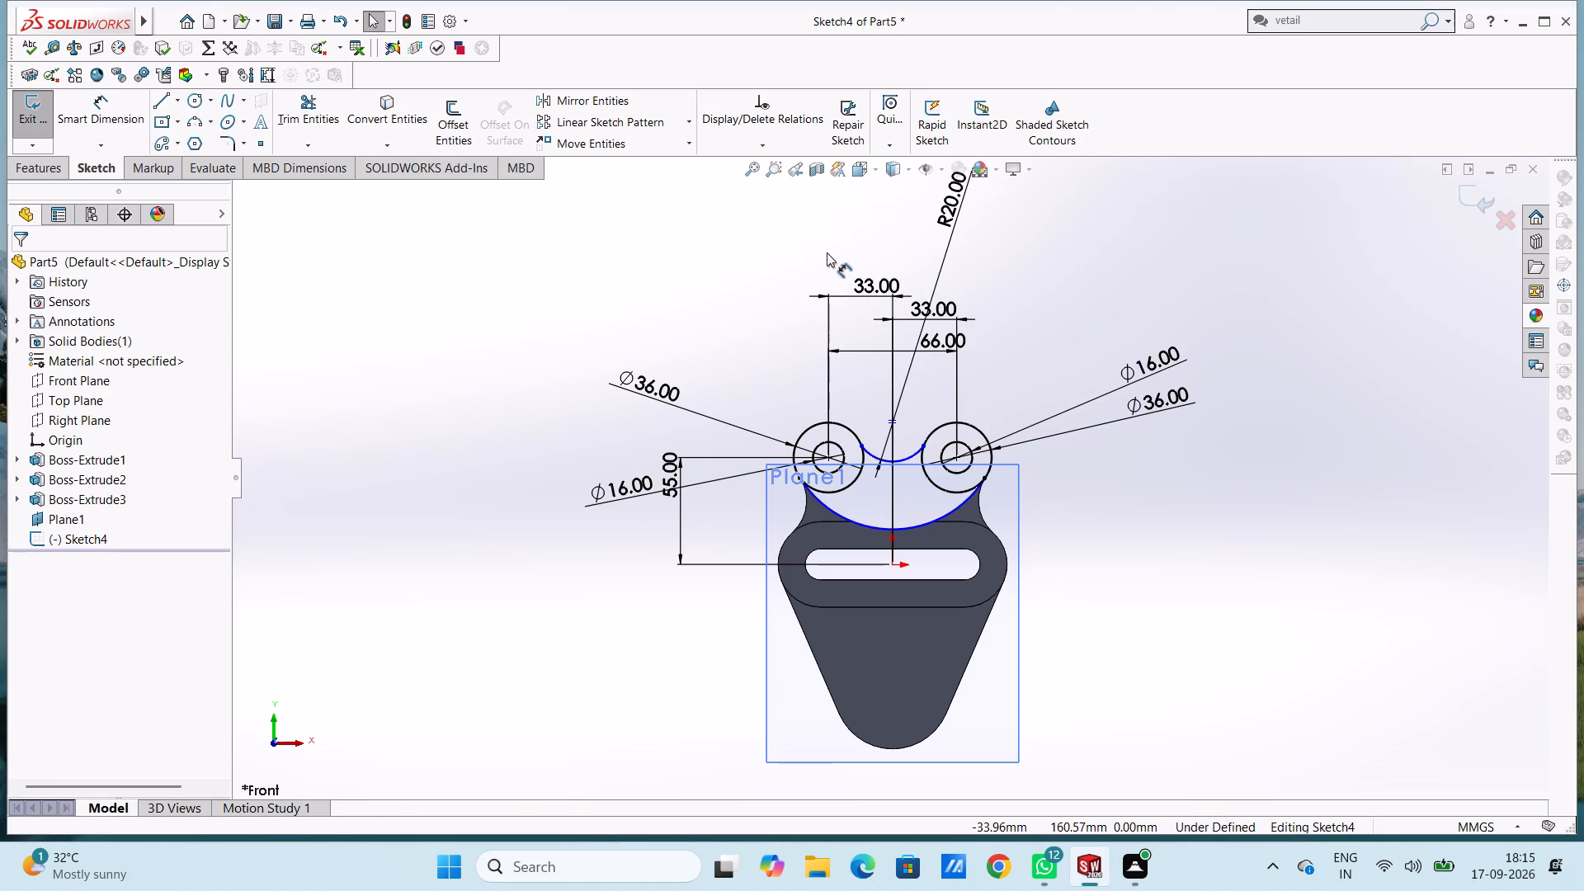
Make the small arc between the two circle pairs tangent to both the left and right outer circles.
scroll(946, 514, down, 5)
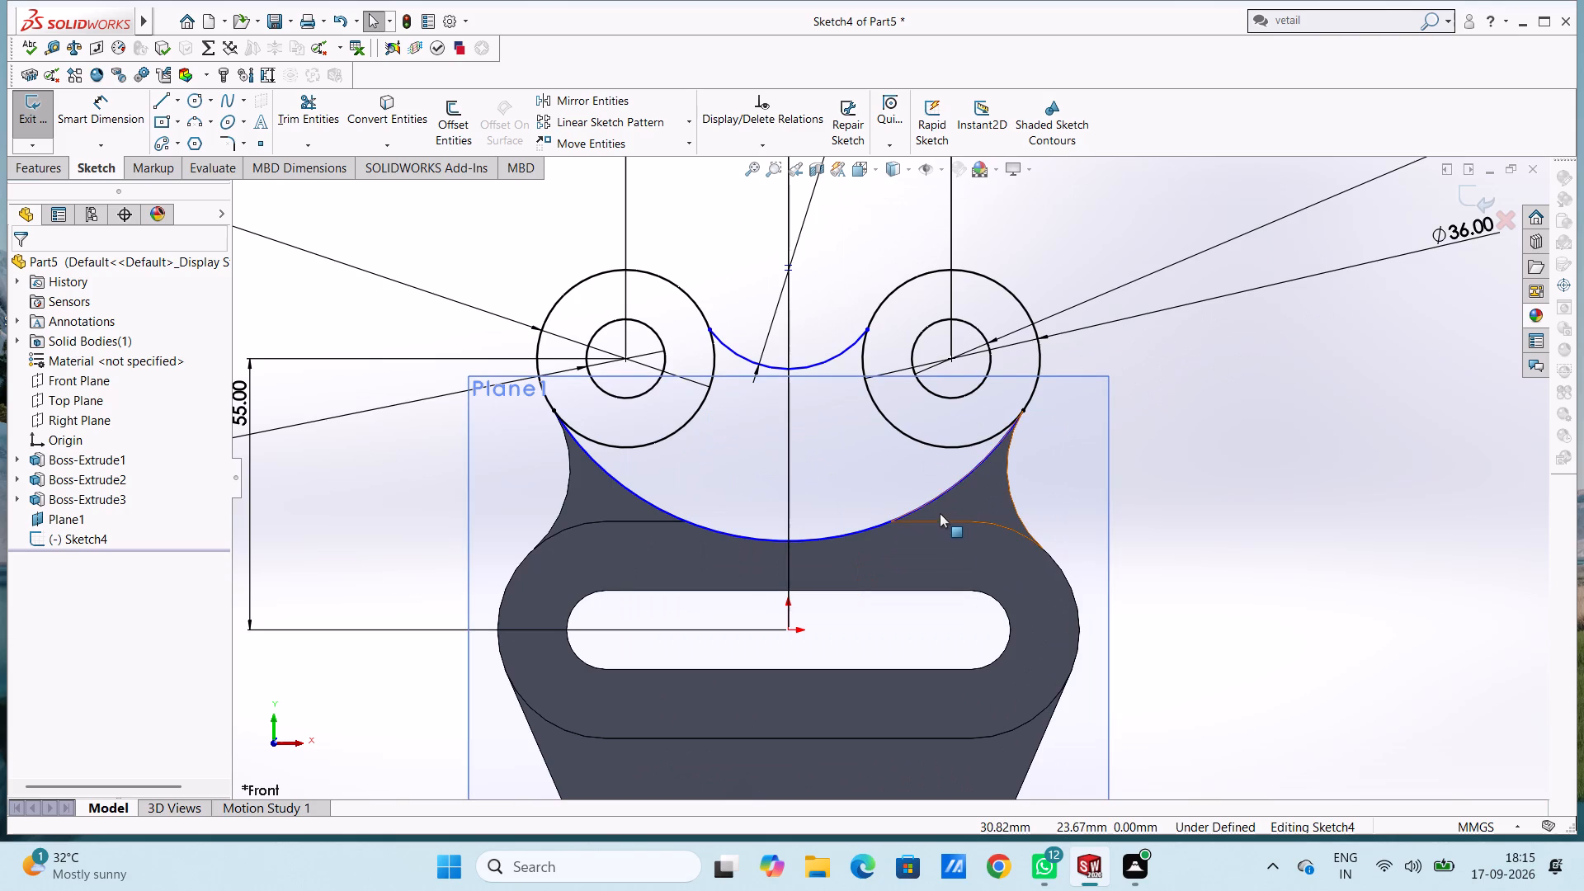
scroll(937, 516, down, 1)
click(693, 315)
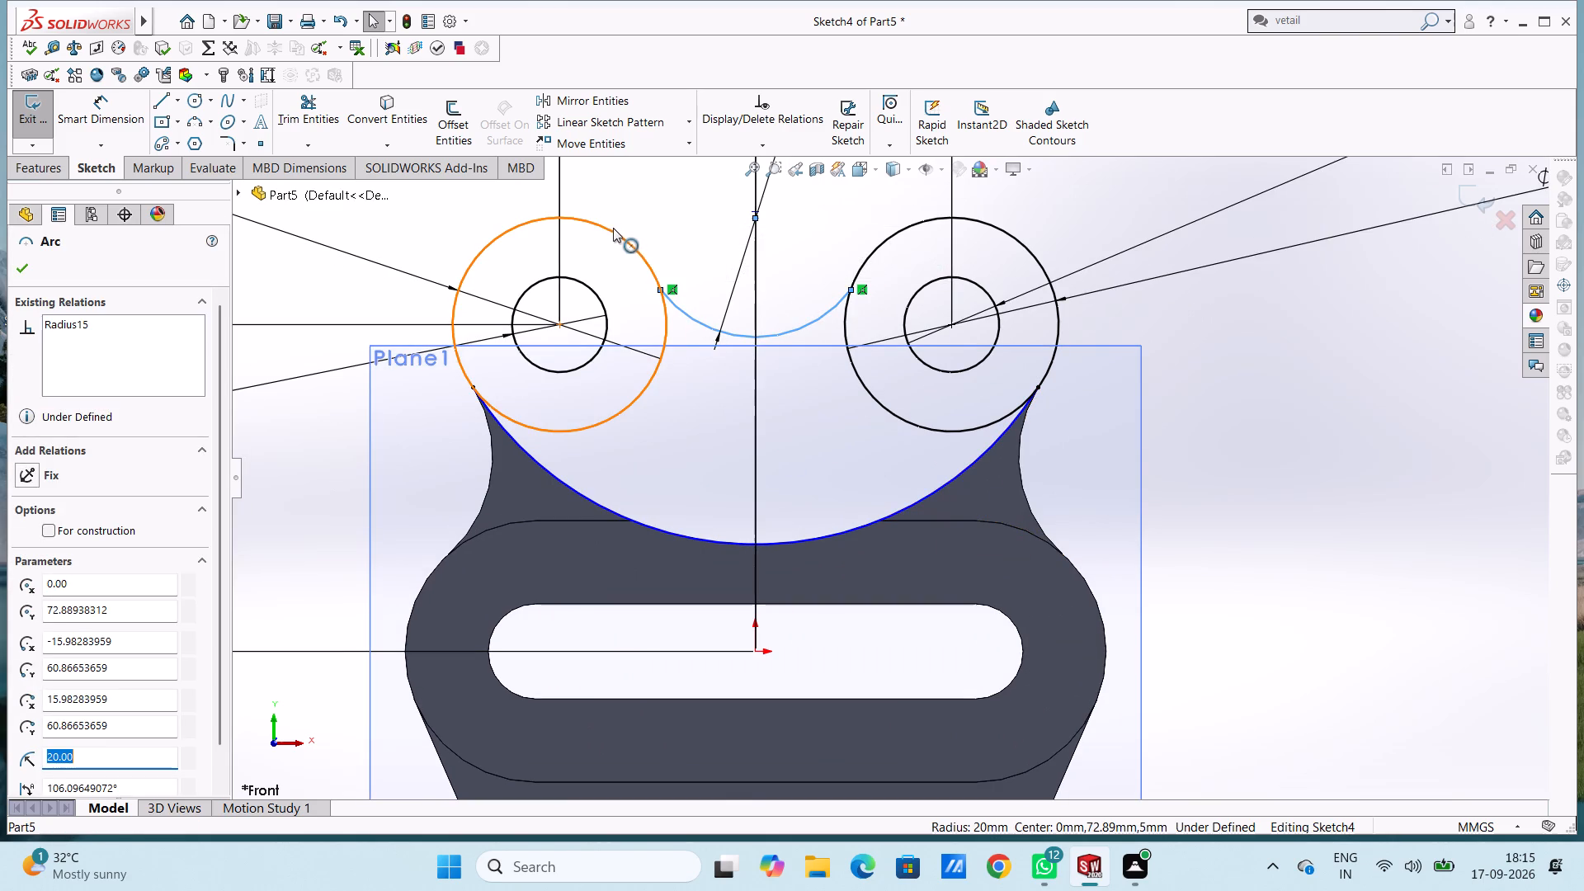
ctrl+click(620, 235)
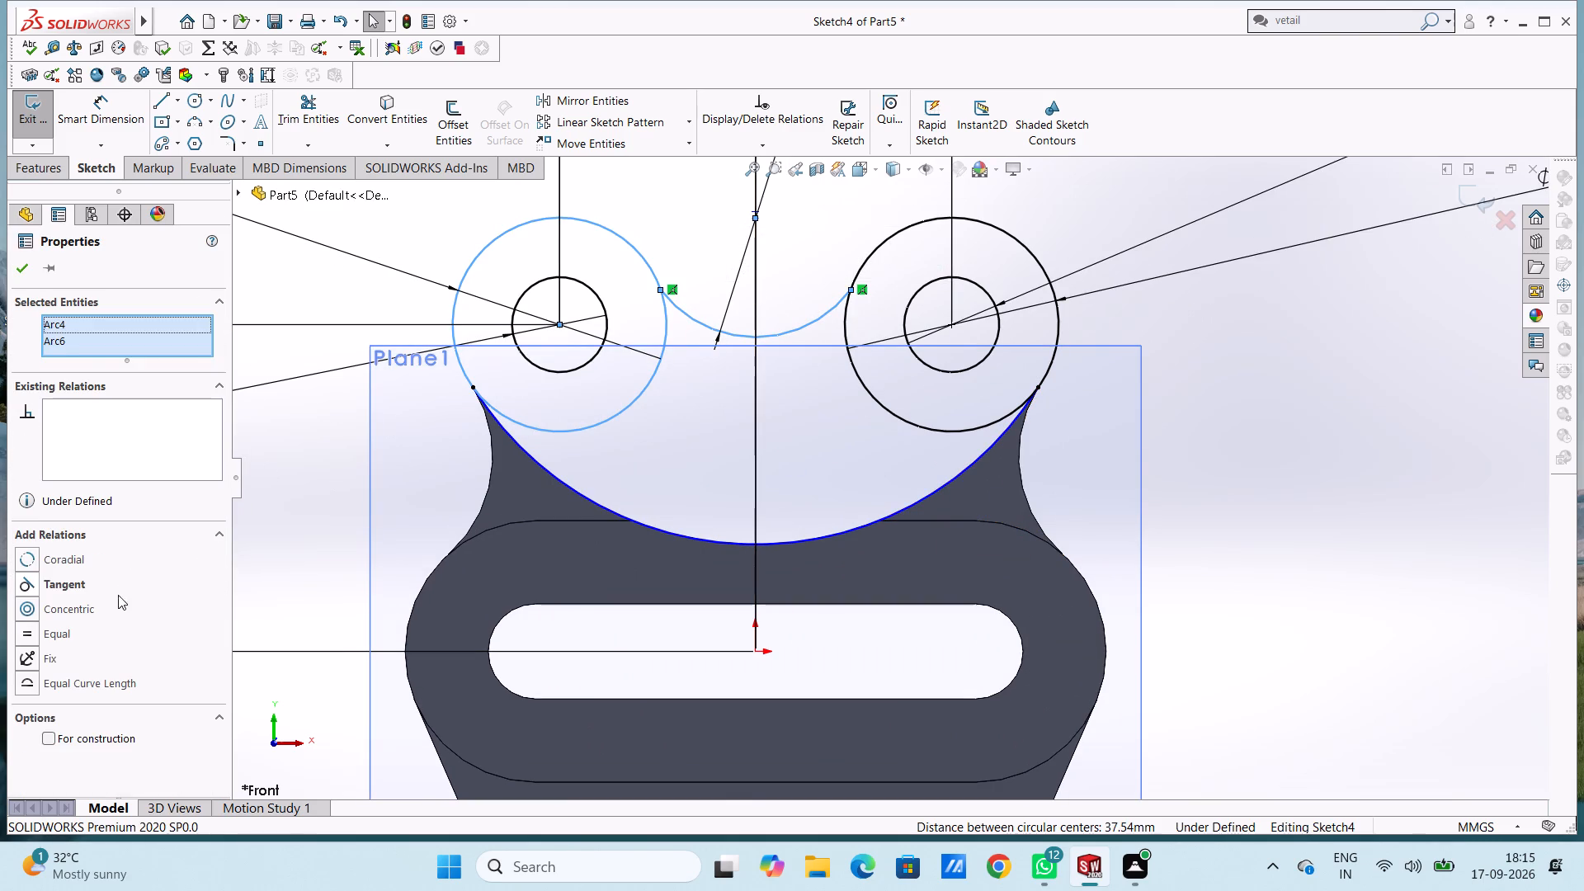
click(21, 581)
click(301, 554)
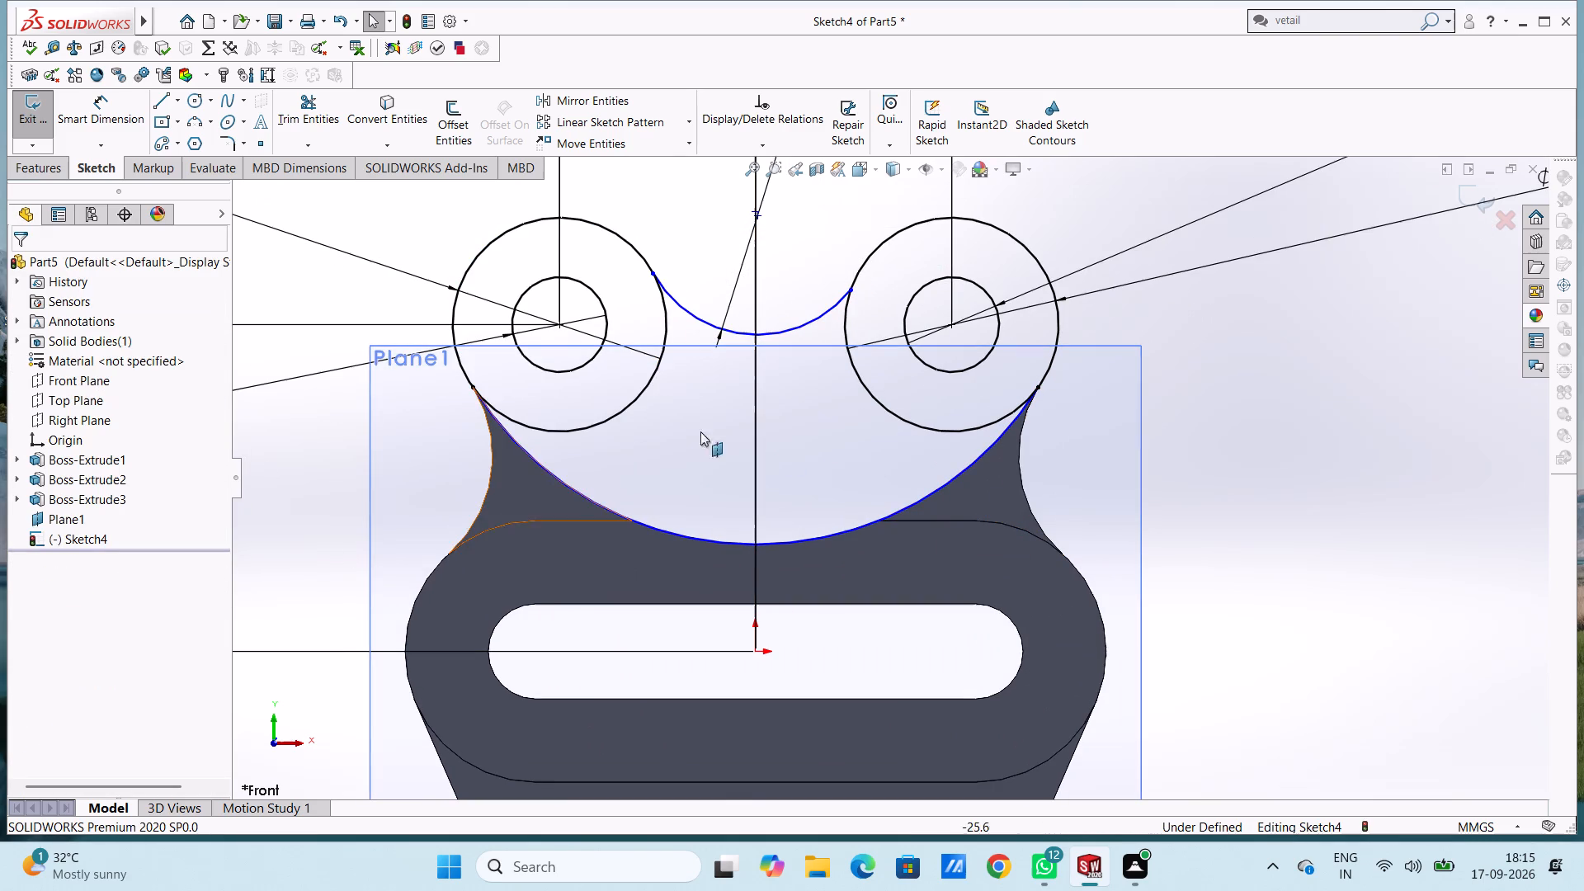
click(840, 305)
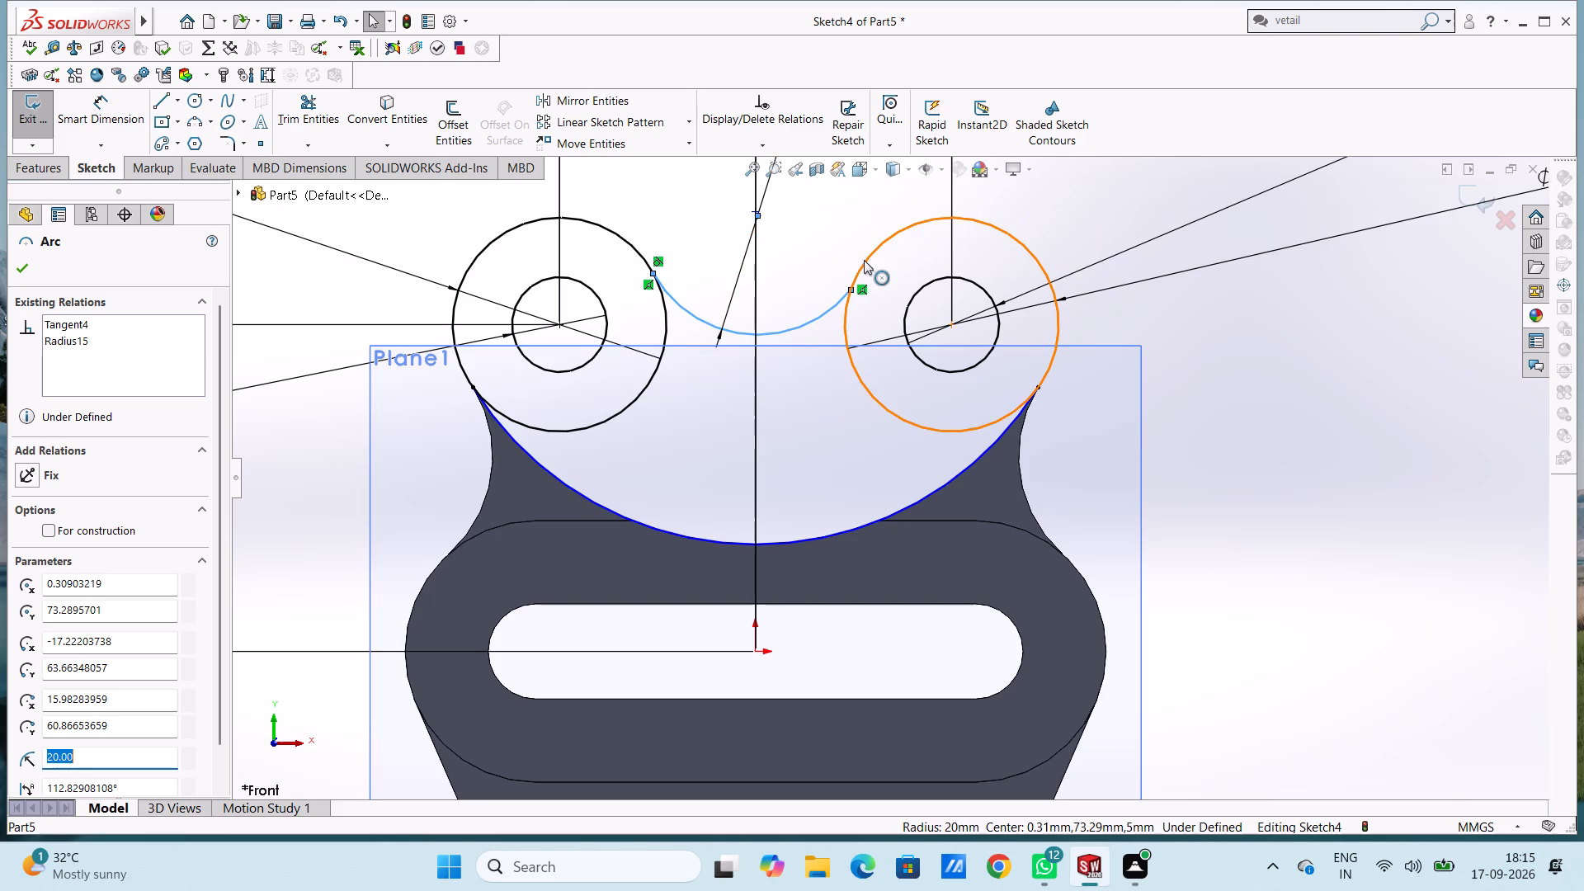
ctrl+click(870, 257)
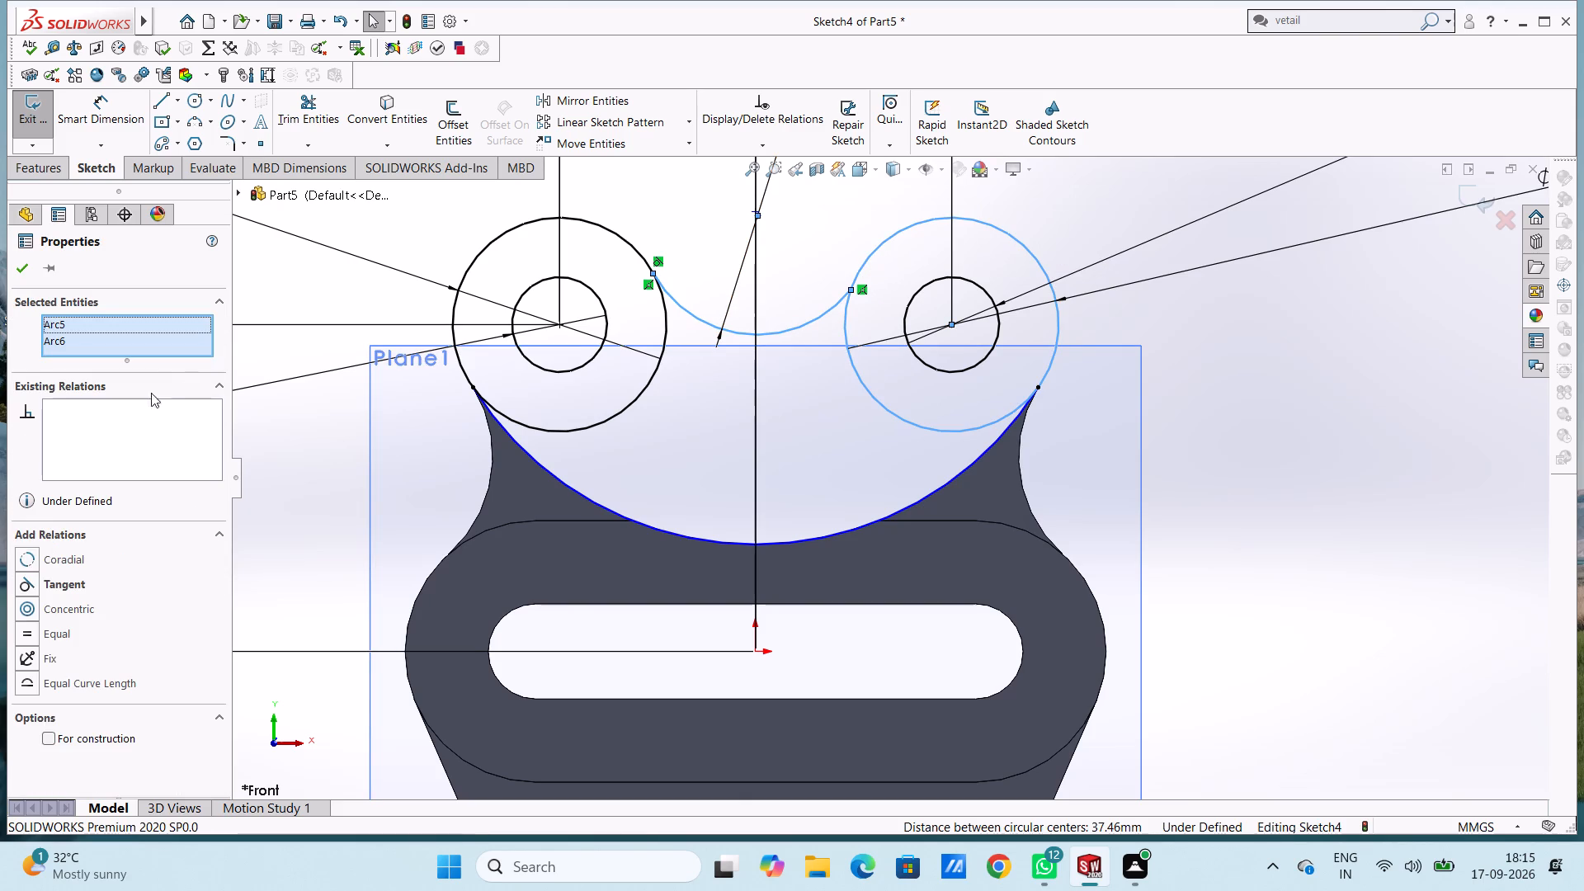
click(19, 582)
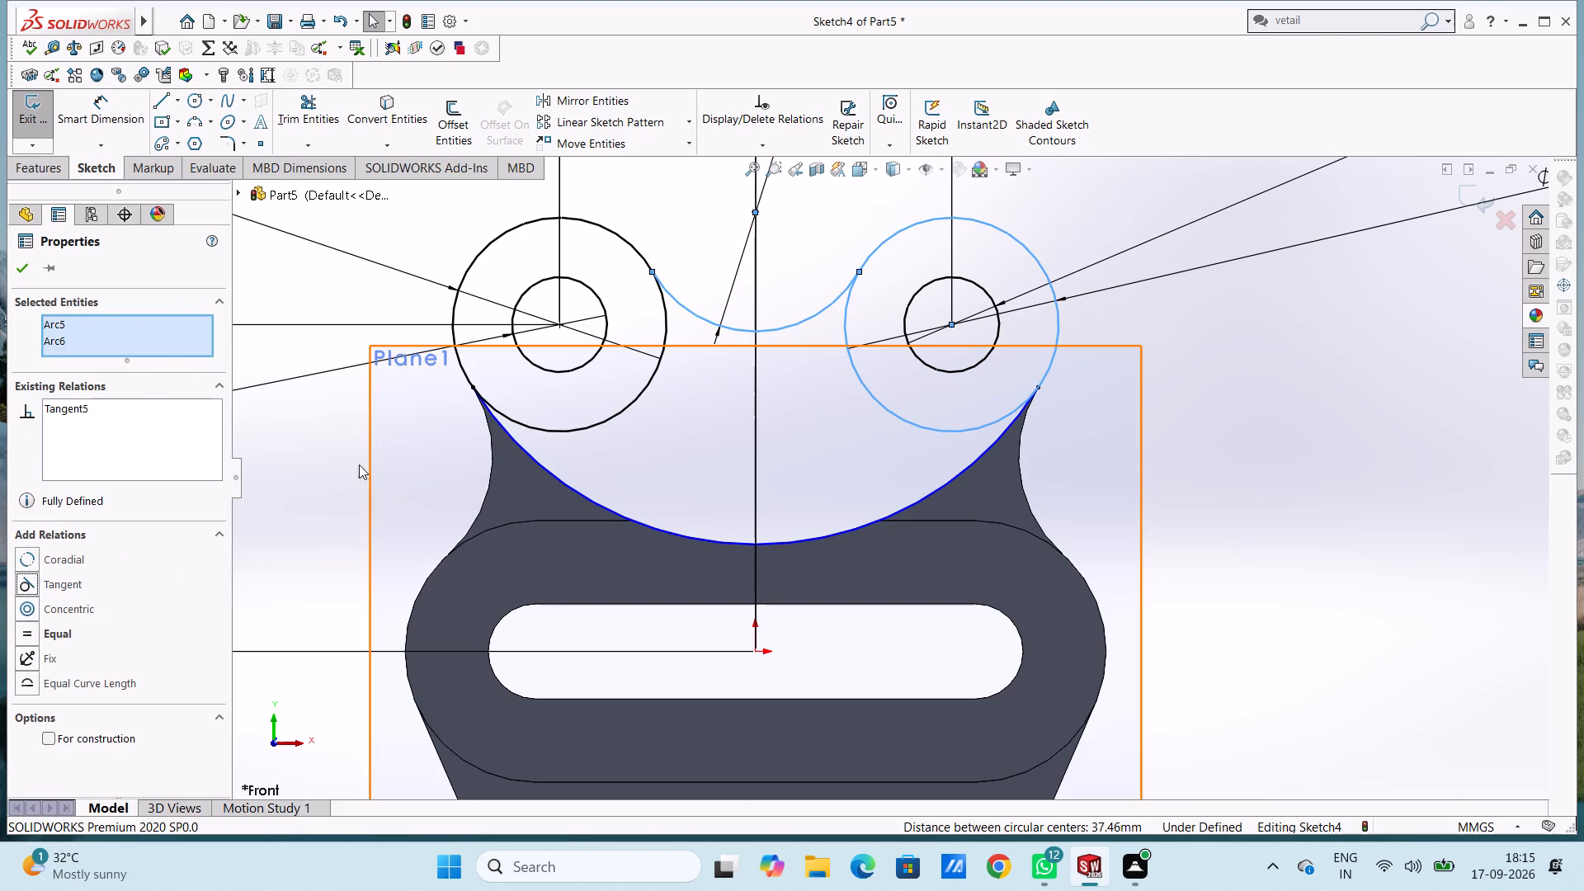
click(340, 450)
Trim away the lower inner portions of both outer circles between the small arc and the large arc.
scroll(366, 462, up, 3)
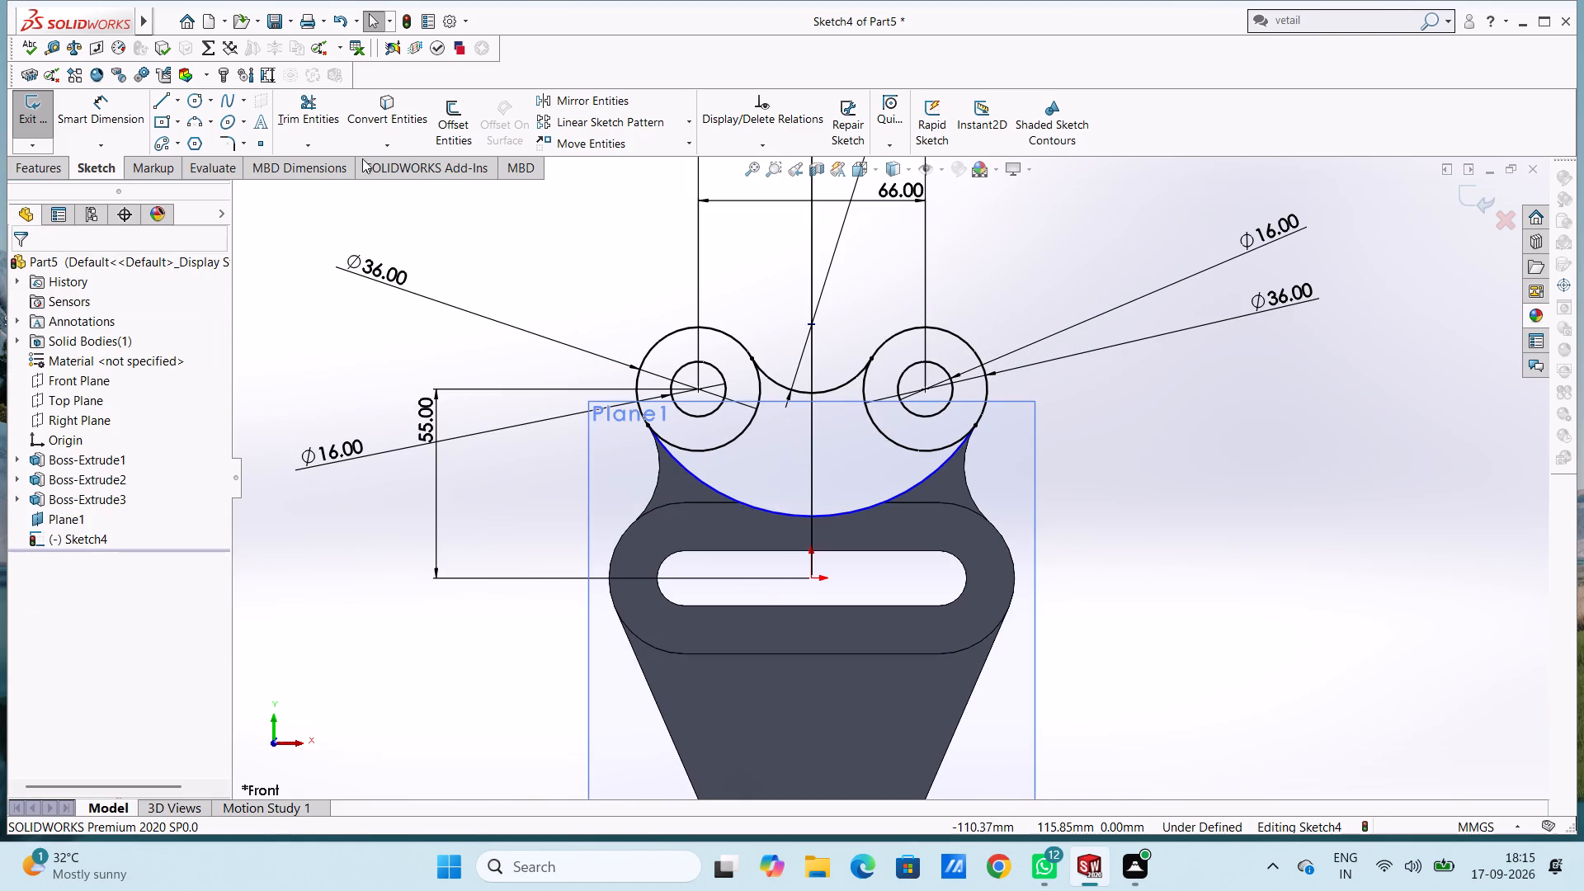
click(326, 108)
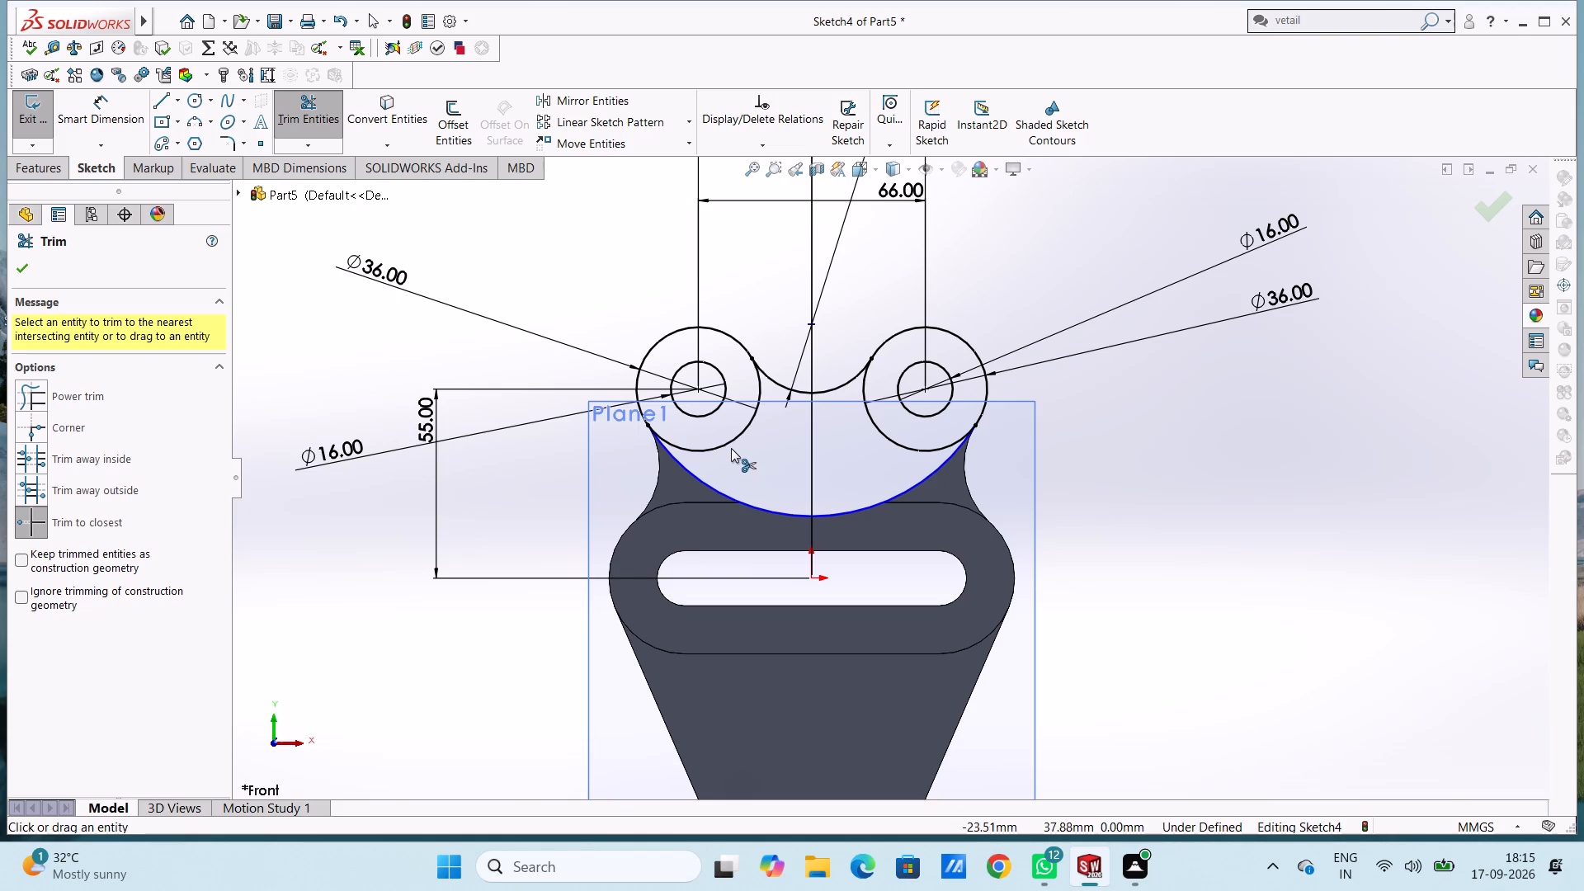
click(730, 441)
click(881, 435)
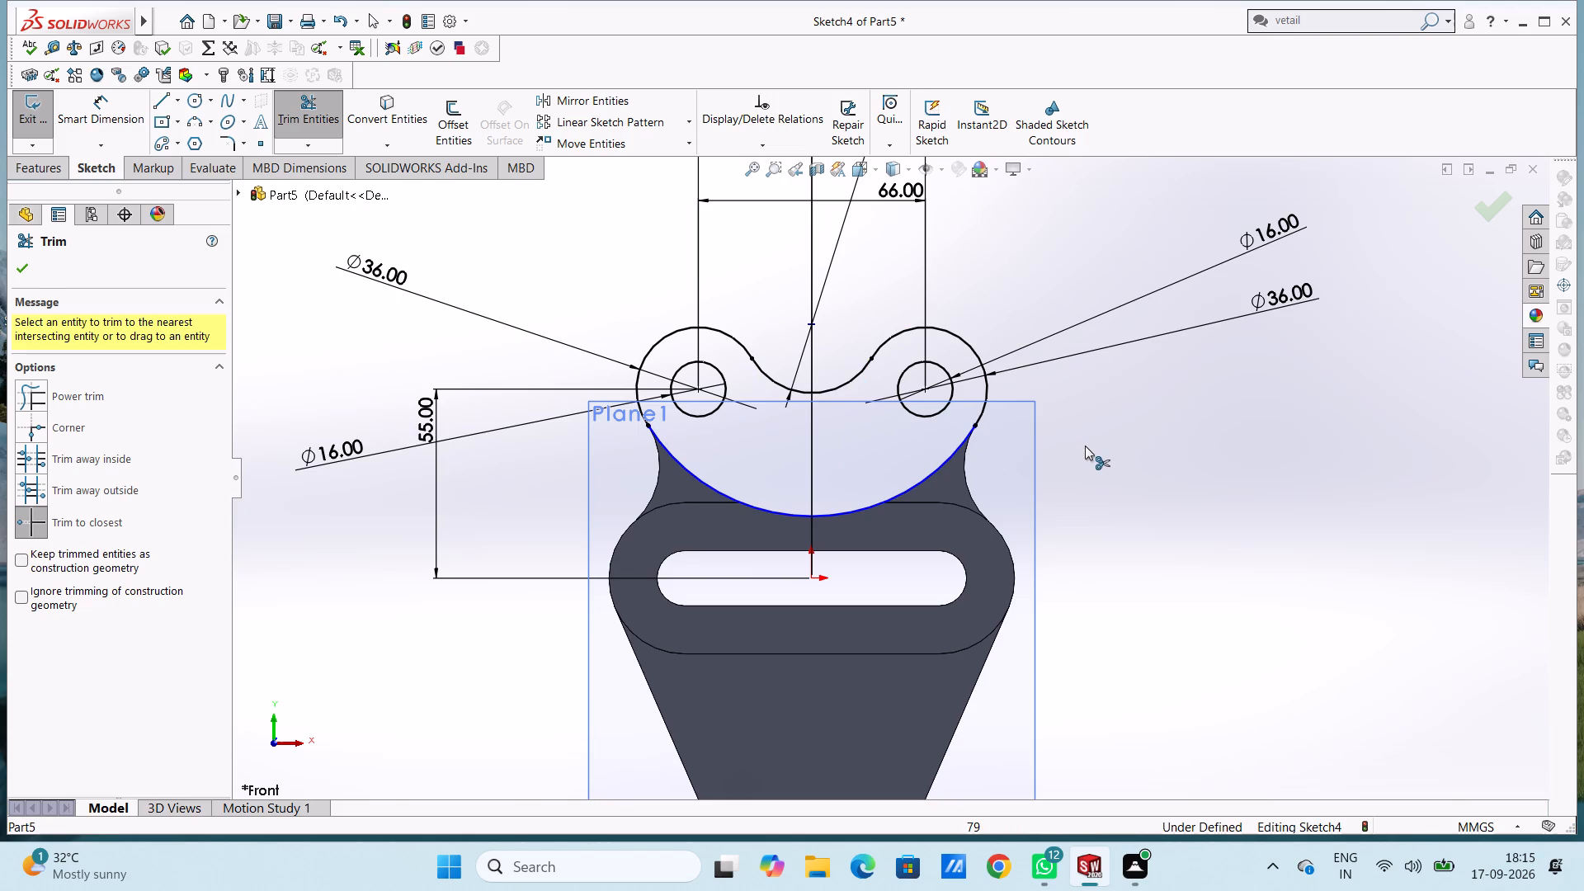
key(Escape)
Dimension the radius of the large lower arc that joins the two outer circles.
scroll(1085, 445, up, 2)
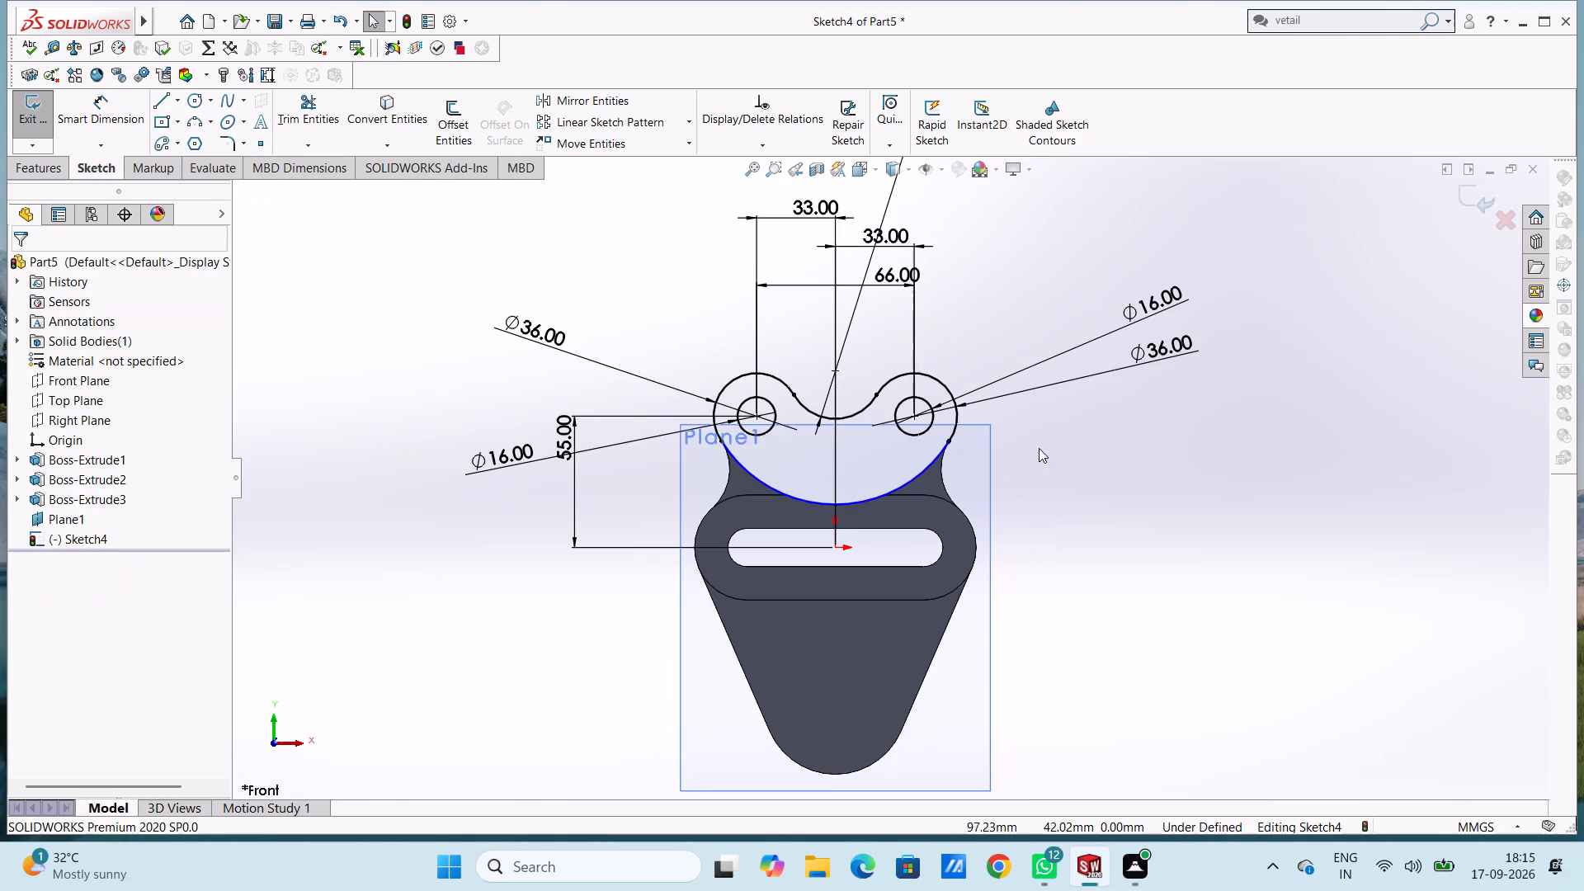
click(136, 120)
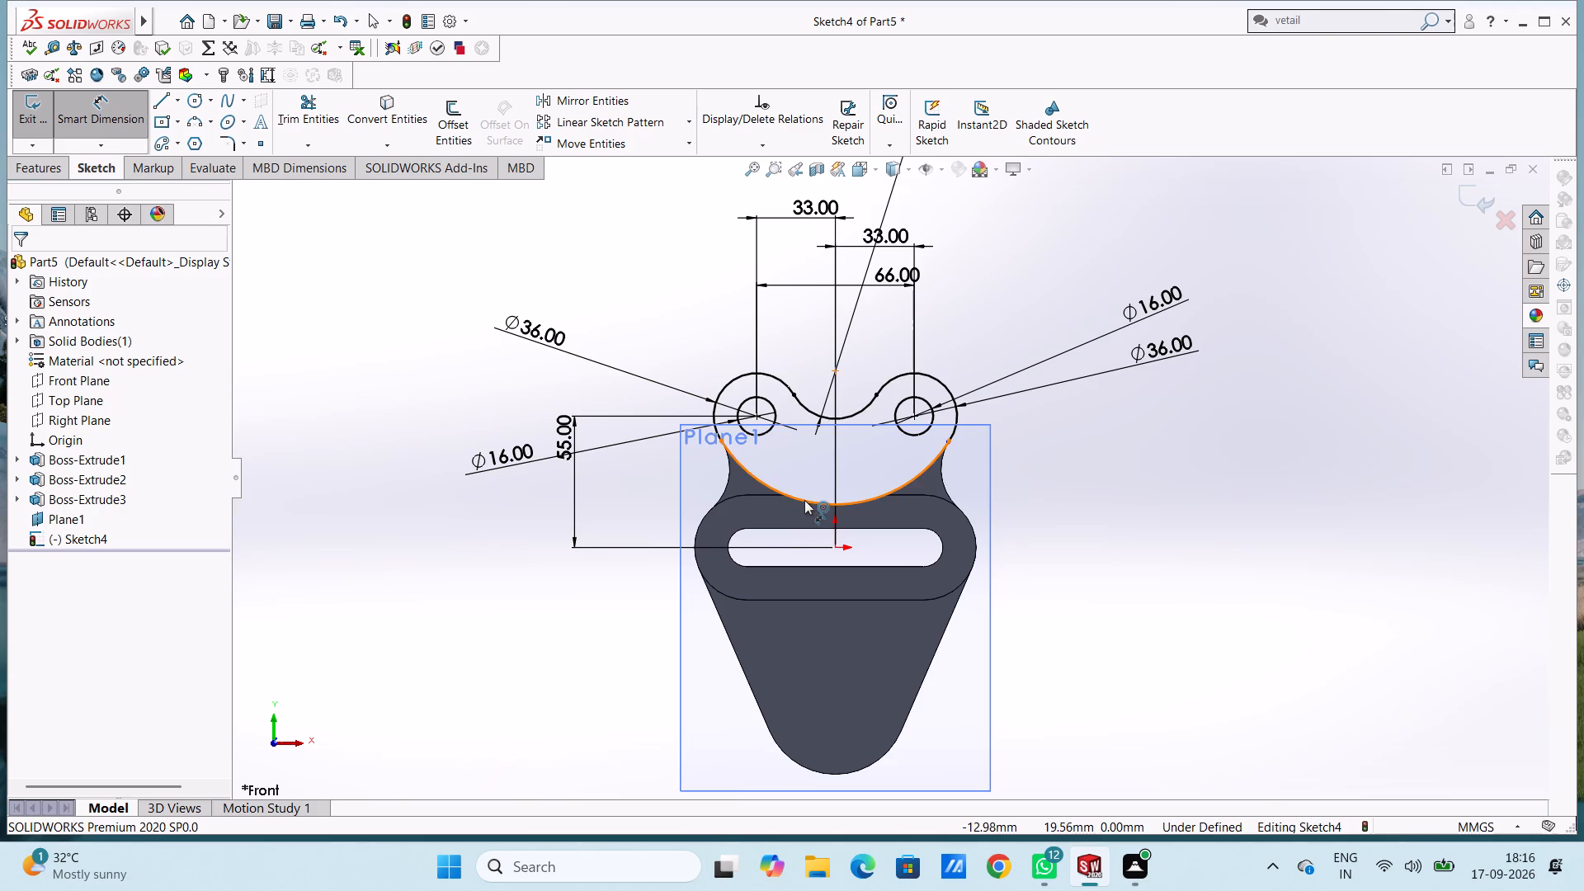
drag(804, 500, 782, 515)
click(493, 711)
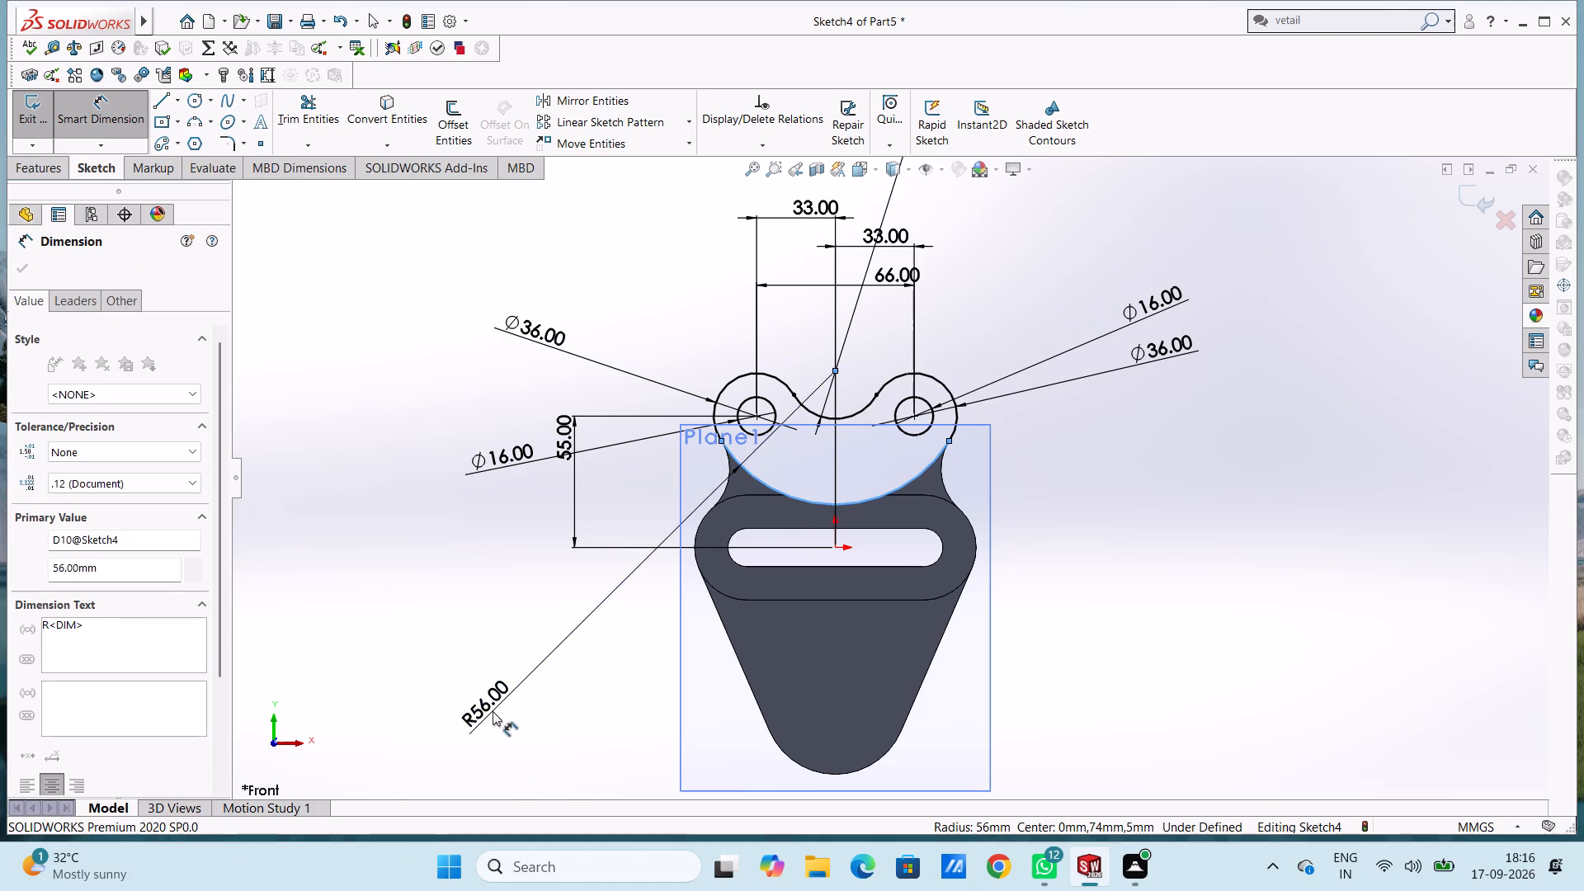
click(427, 679)
click(422, 610)
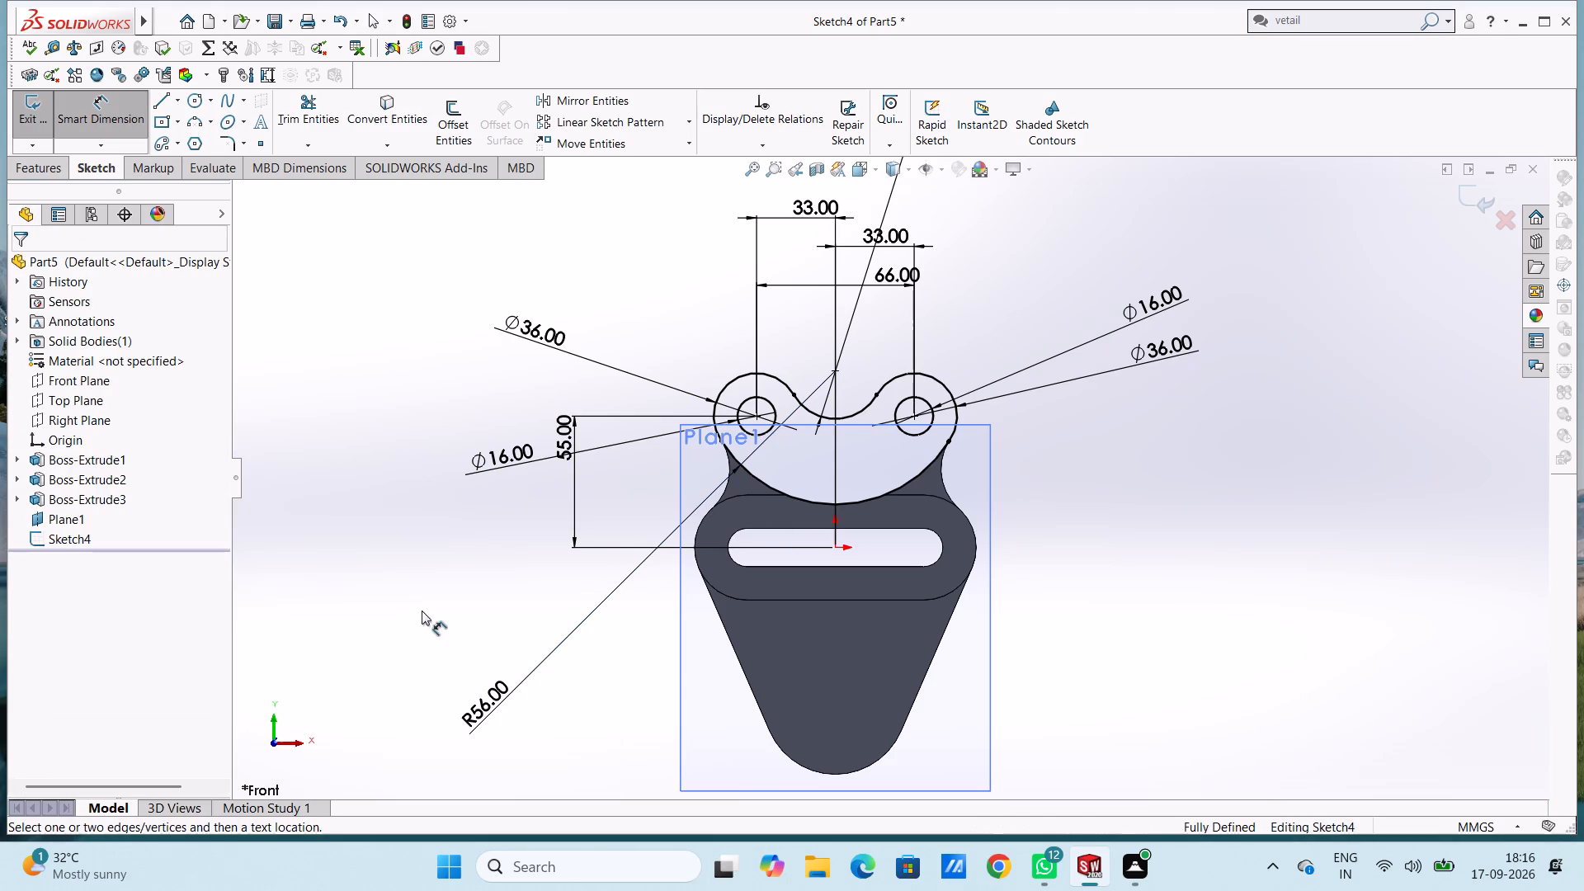
scroll(579, 659, up, 3)
scroll(923, 574, down, 6)
scroll(997, 502, up, 4)
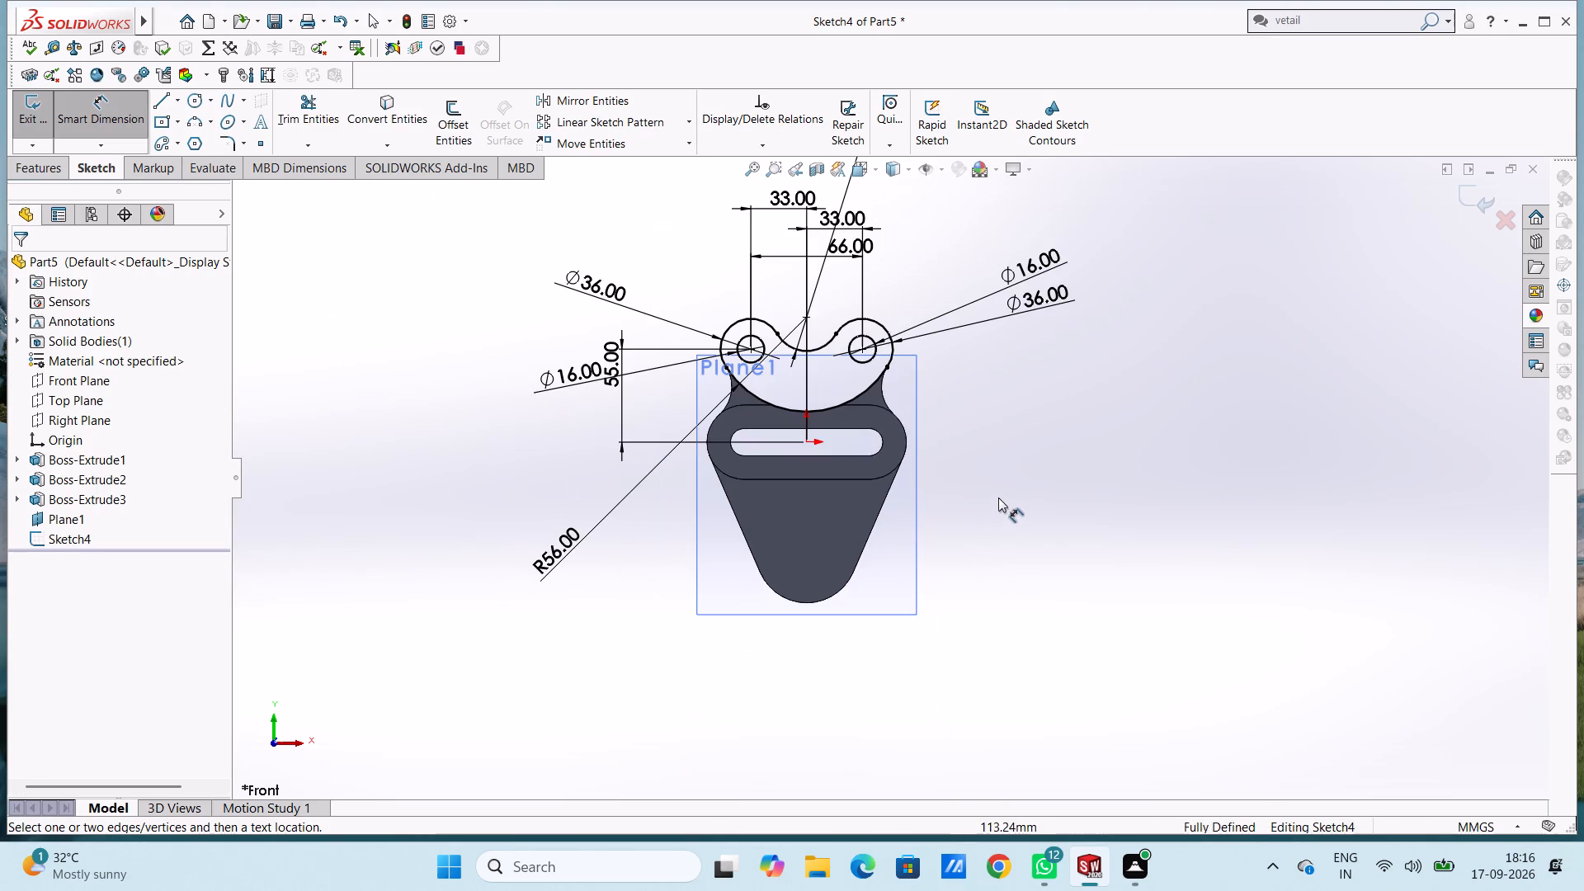
scroll(927, 336, up, 1)
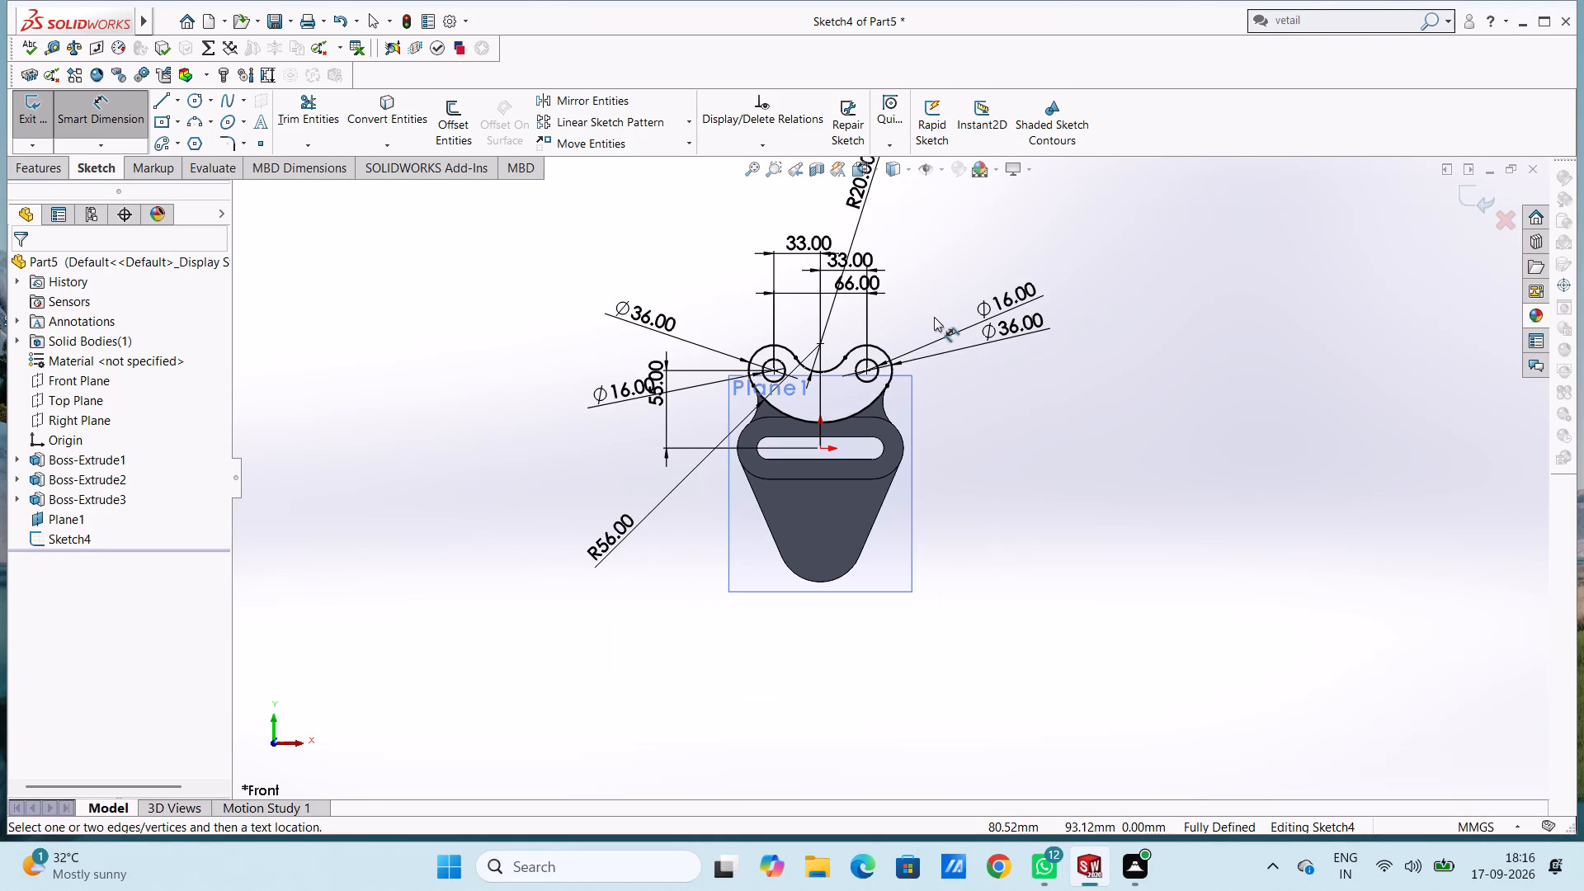
key(Escape)
key(Escape)
key(Escape)
key(Escape)
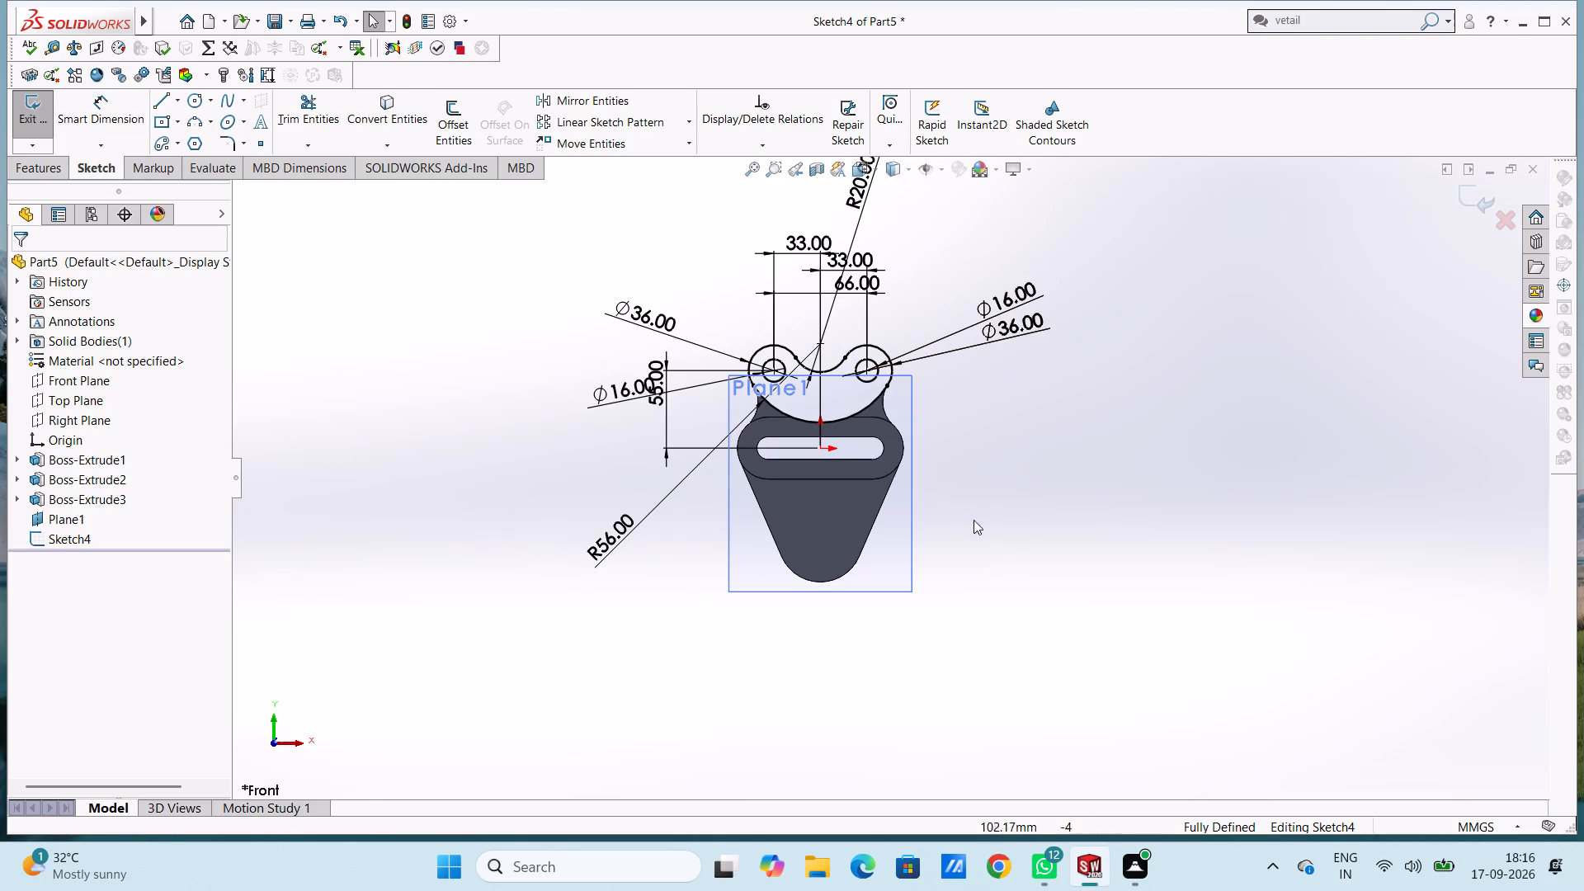
Extrude the arc-bounded region around the two small circles as a Mid Plane boss 40 mm deep, merged with the plate.
middle_drag(1162, 654, 1032, 724)
scroll(1032, 724, up, 1)
scroll(820, 417, down, 5)
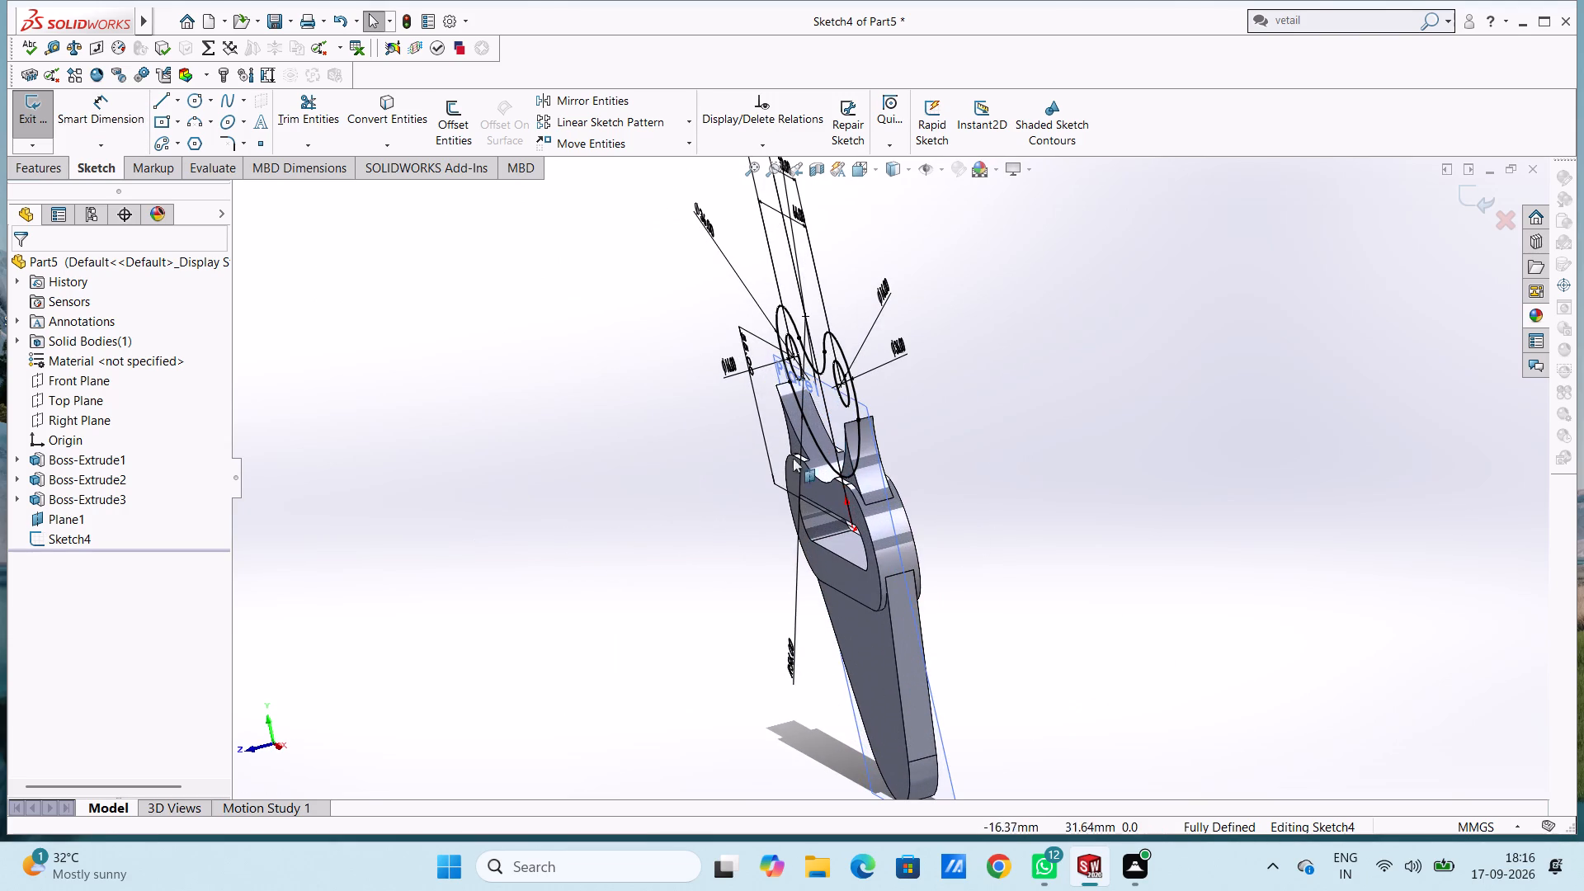
click(44, 164)
click(44, 104)
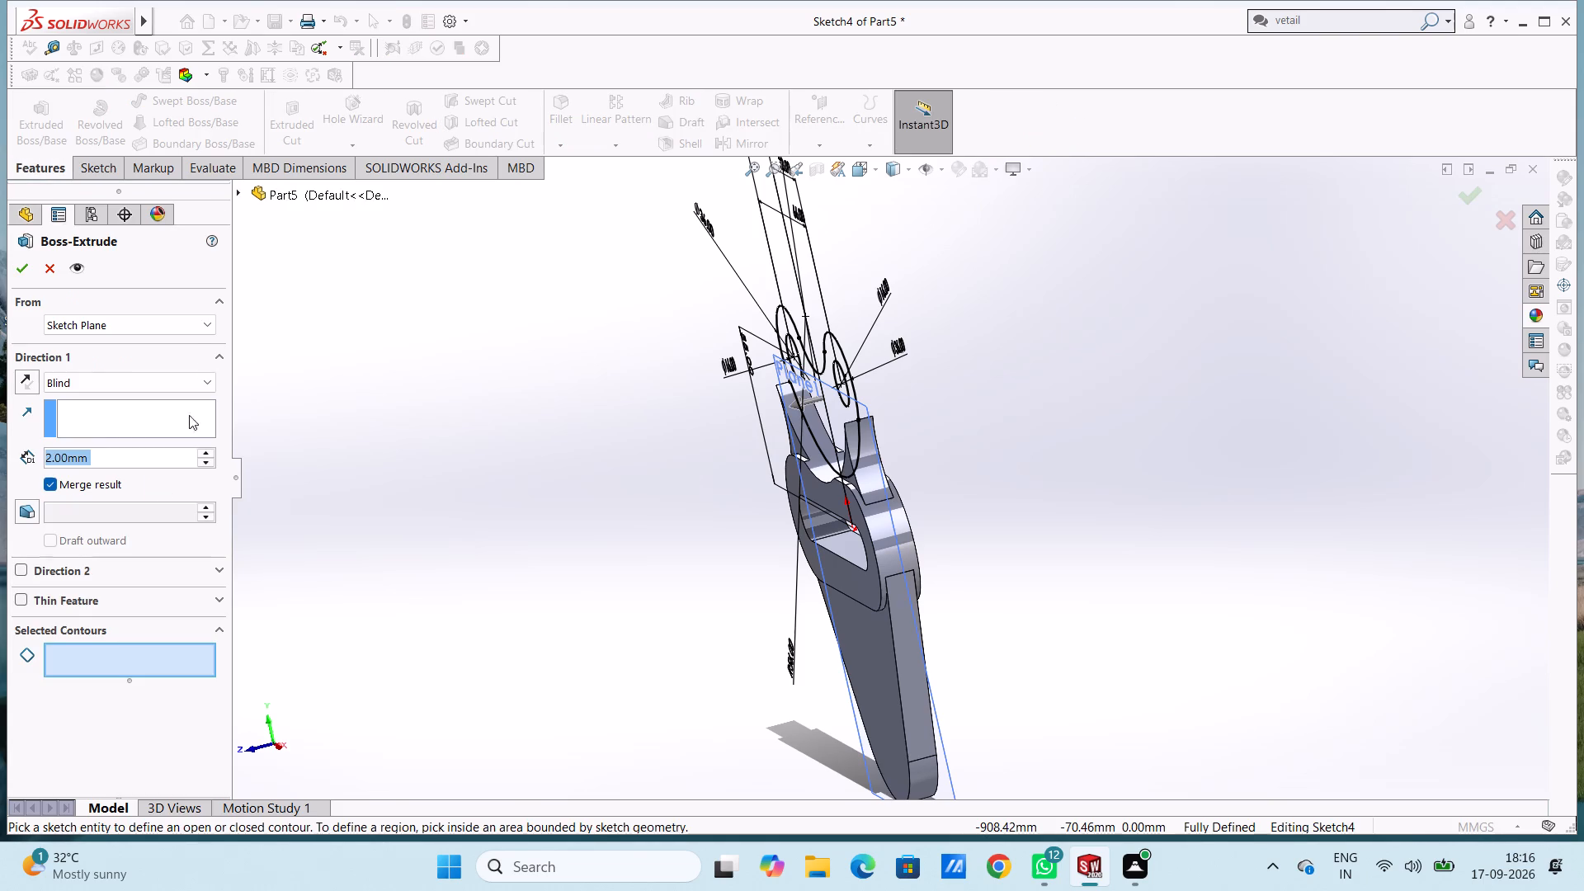
click(205, 372)
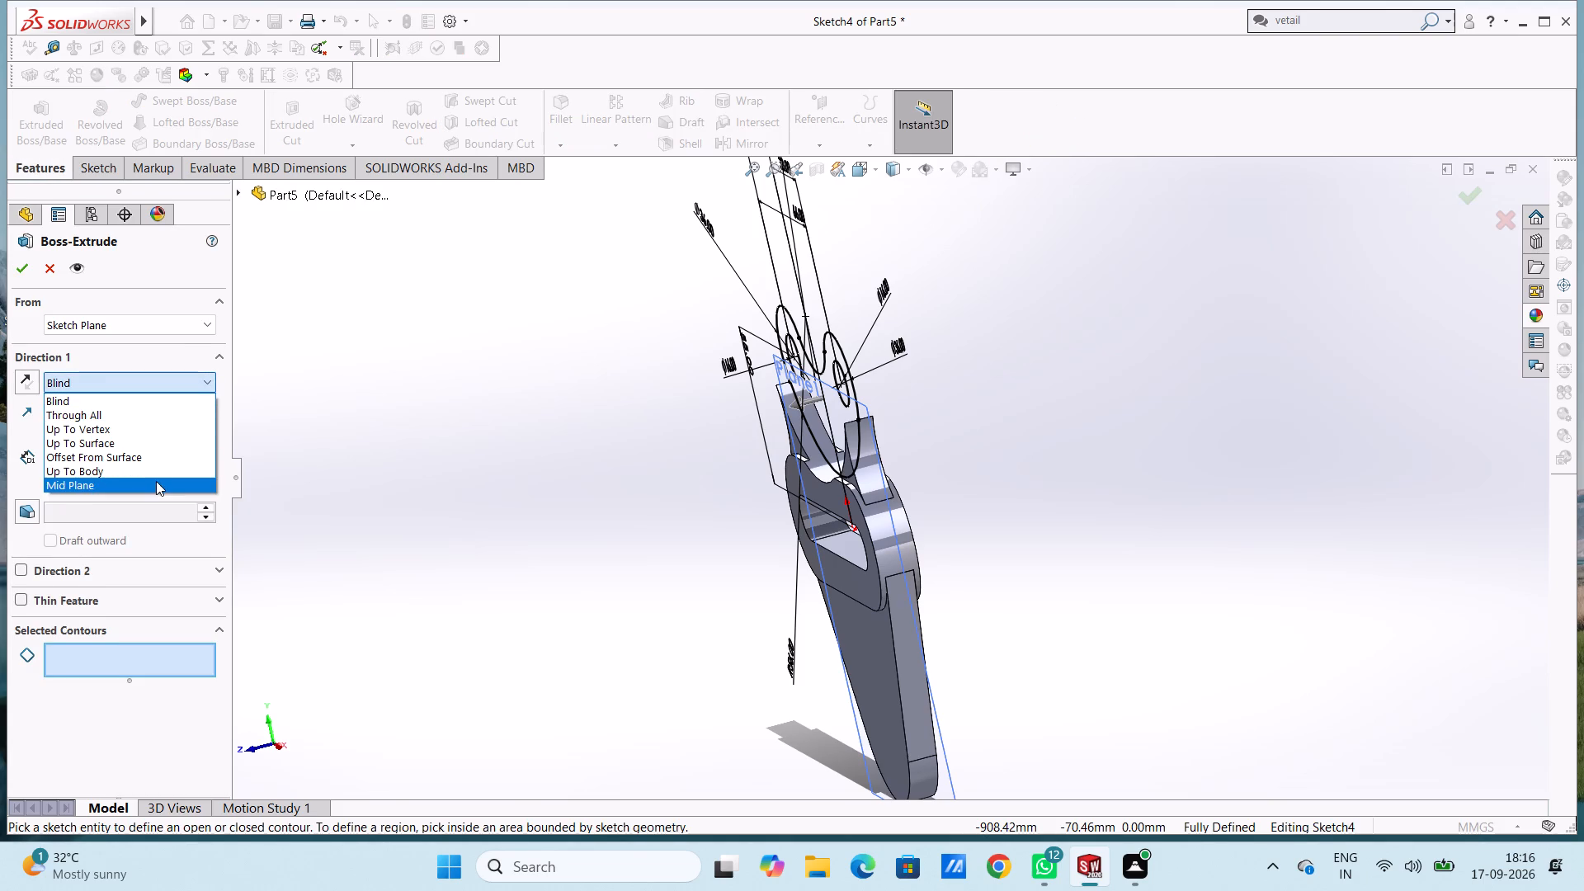
click(156, 481)
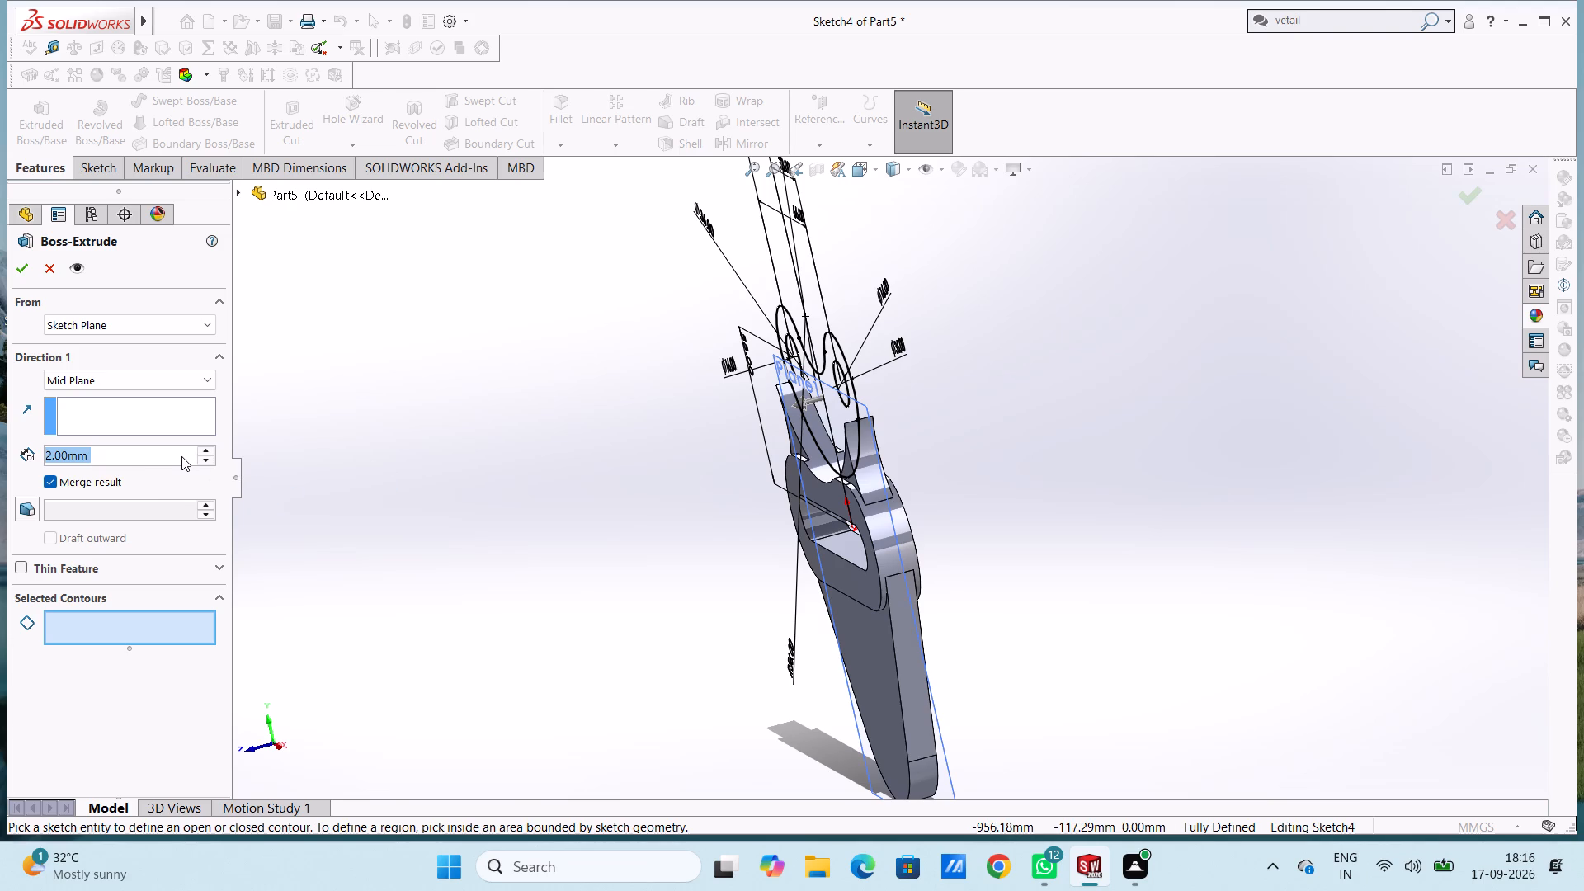
click(456, 481)
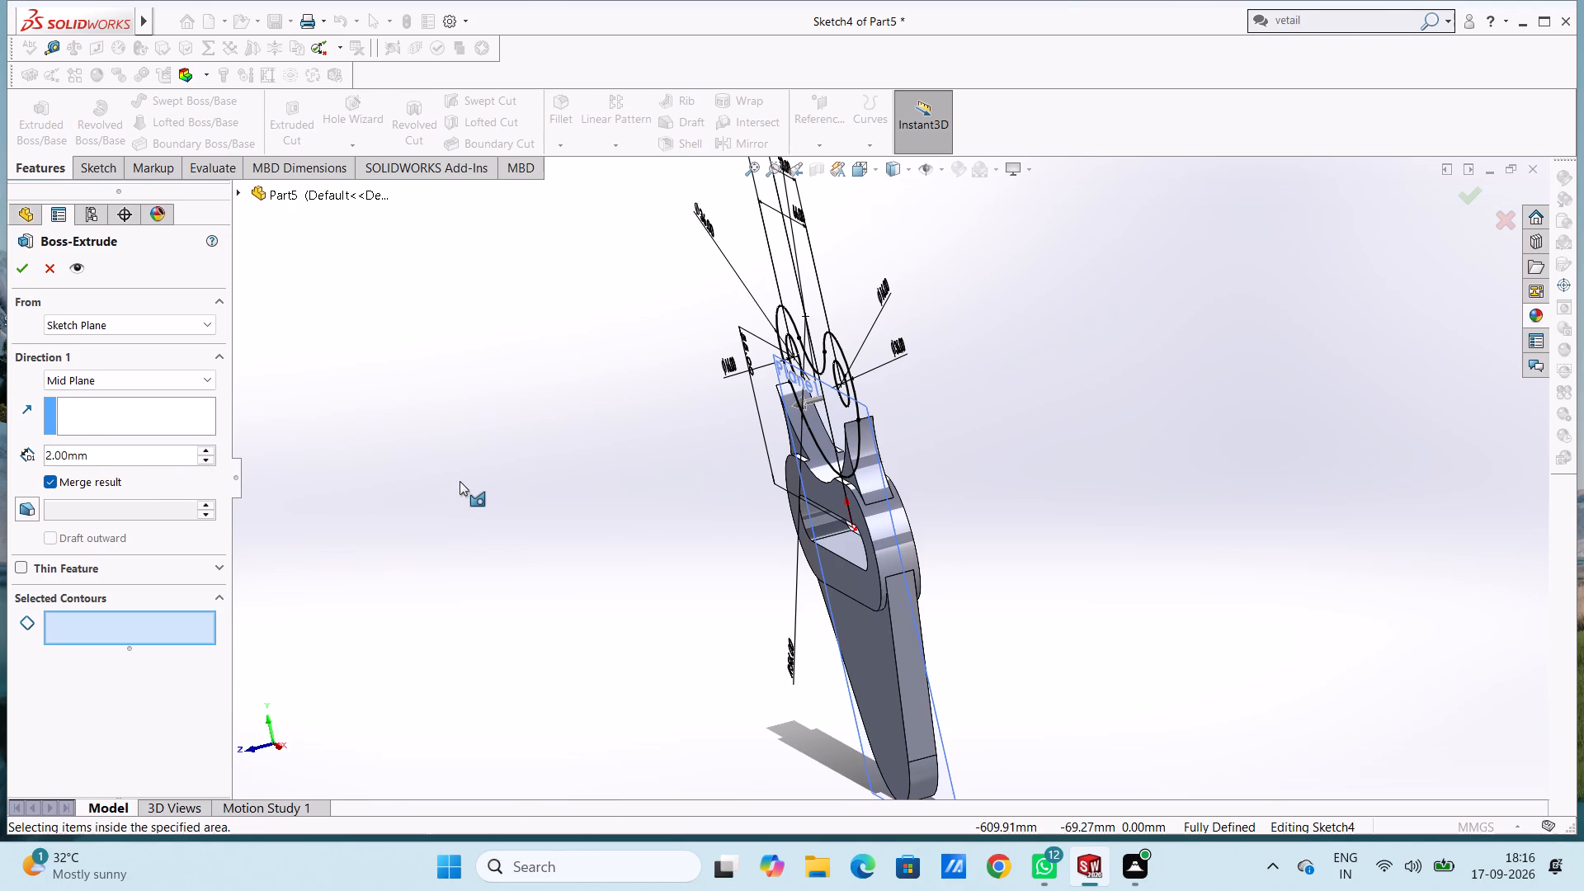
middle_drag(463, 486, 535, 484)
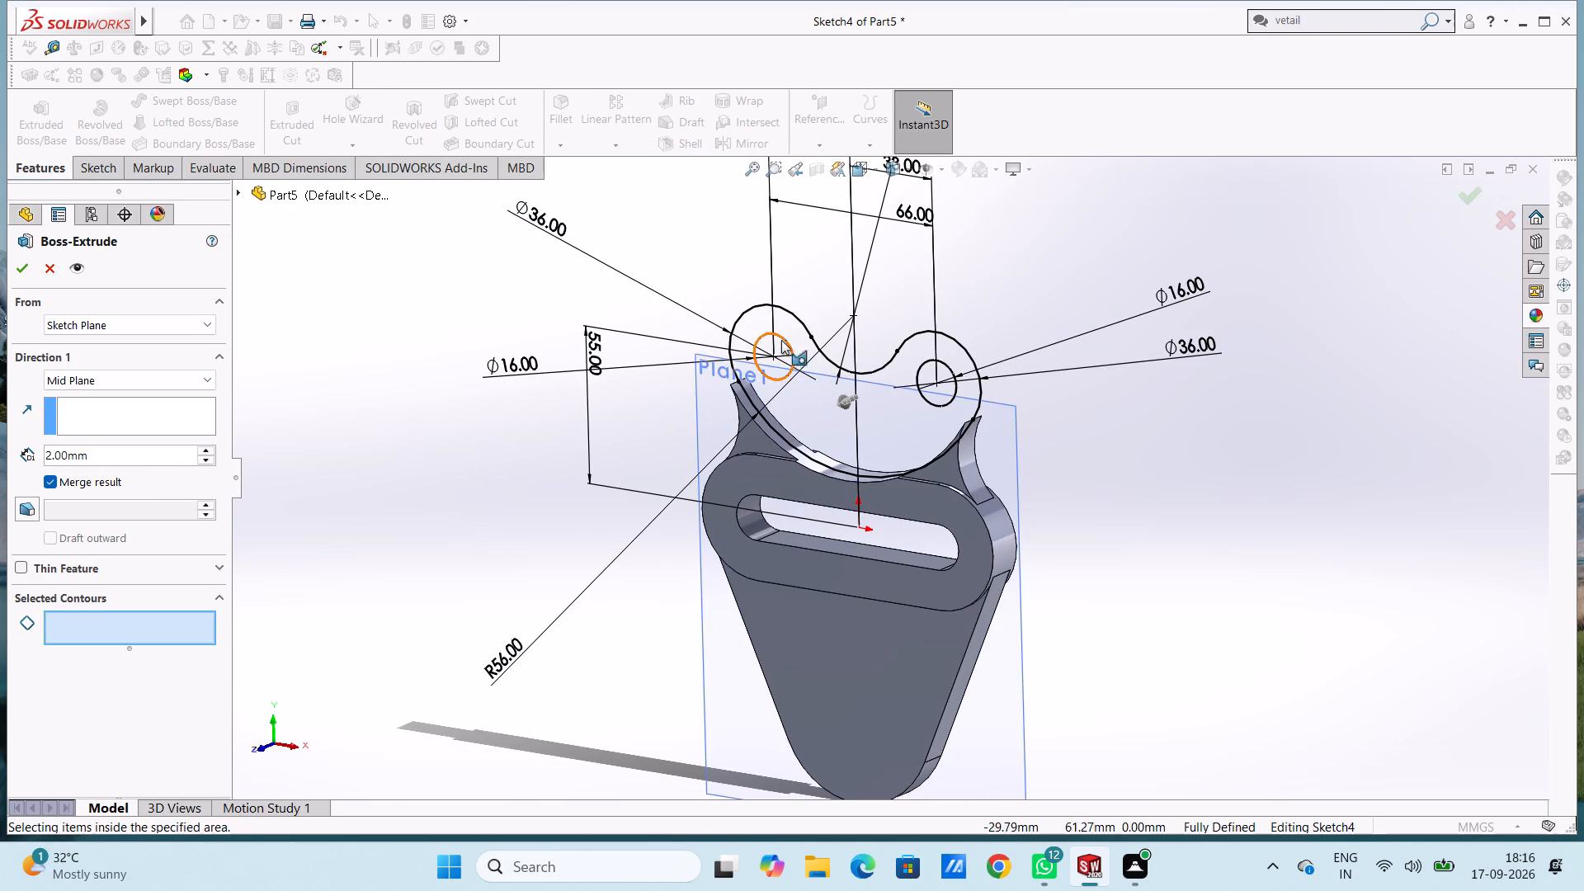
click(796, 332)
middle_drag(454, 535, 443, 535)
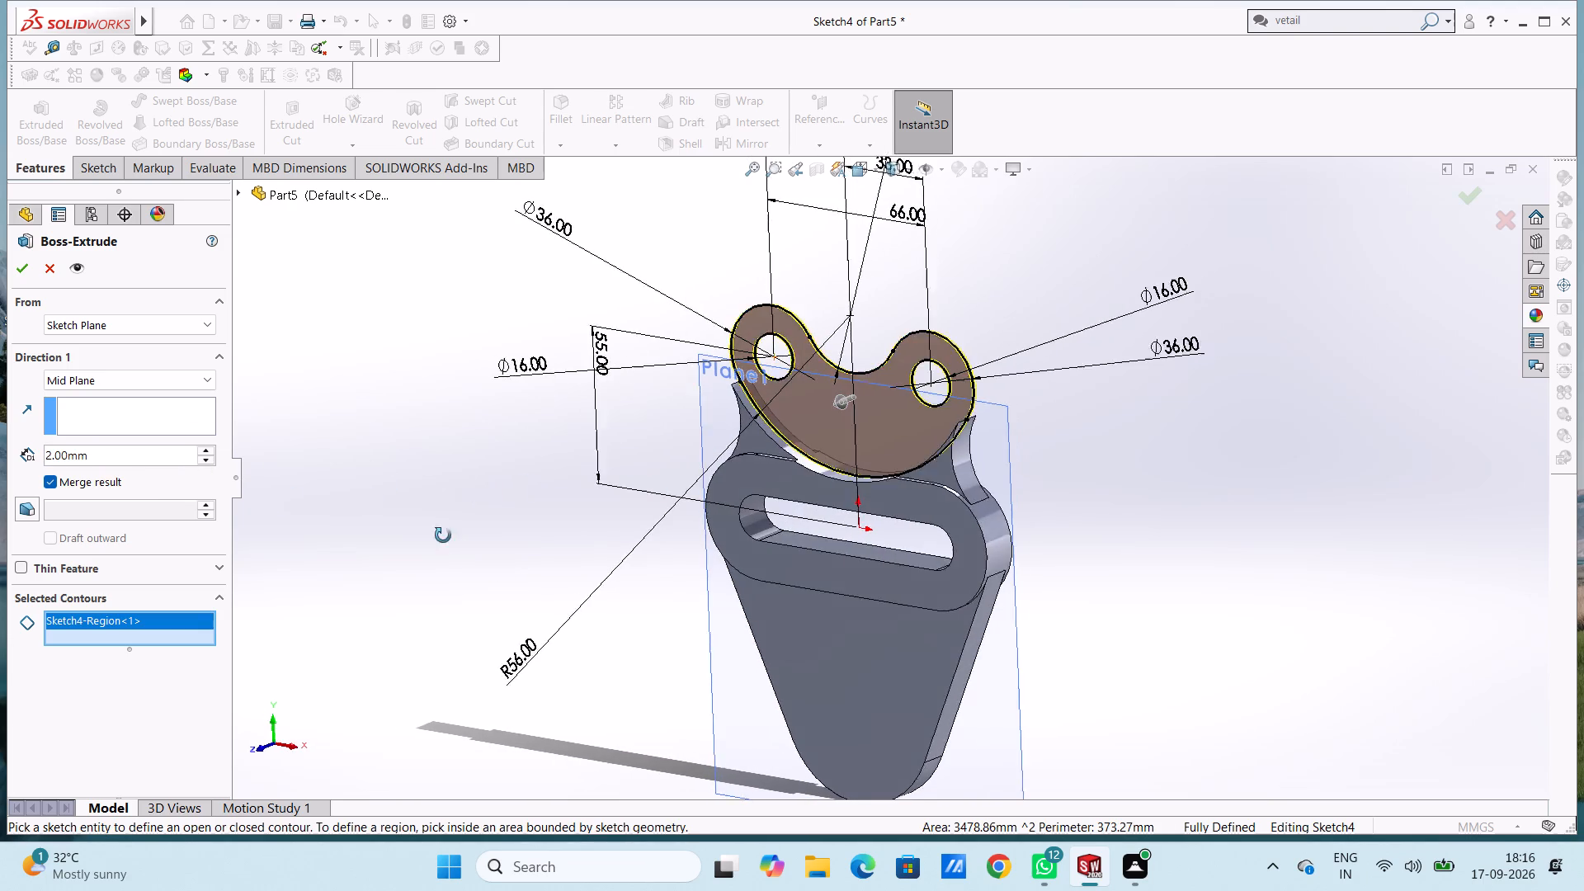
middle_drag(443, 535, 362, 516)
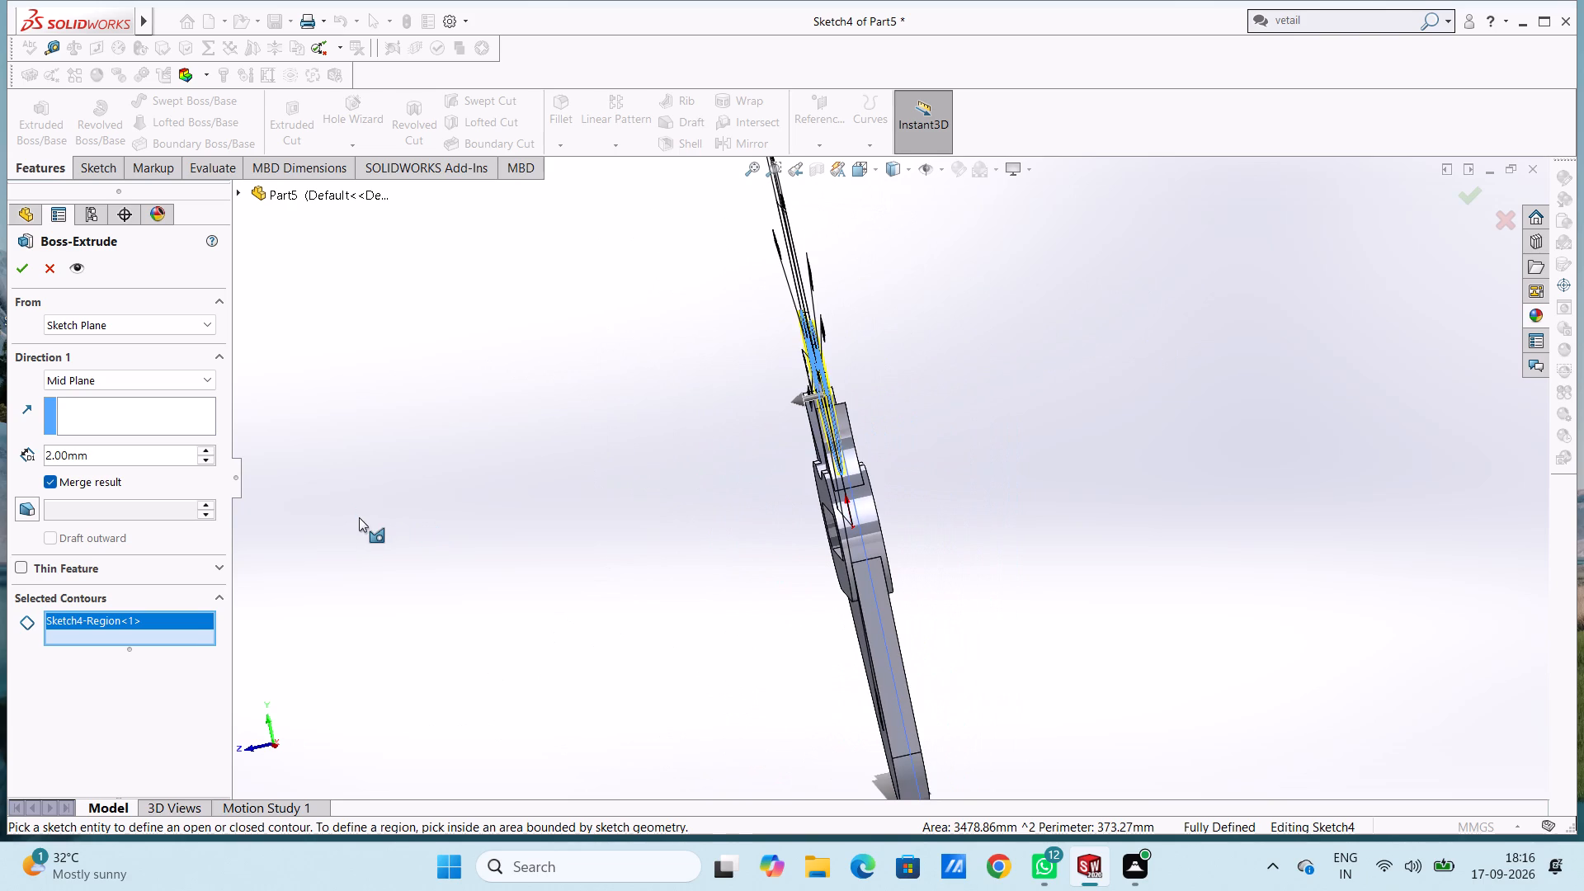
double_click(113, 458)
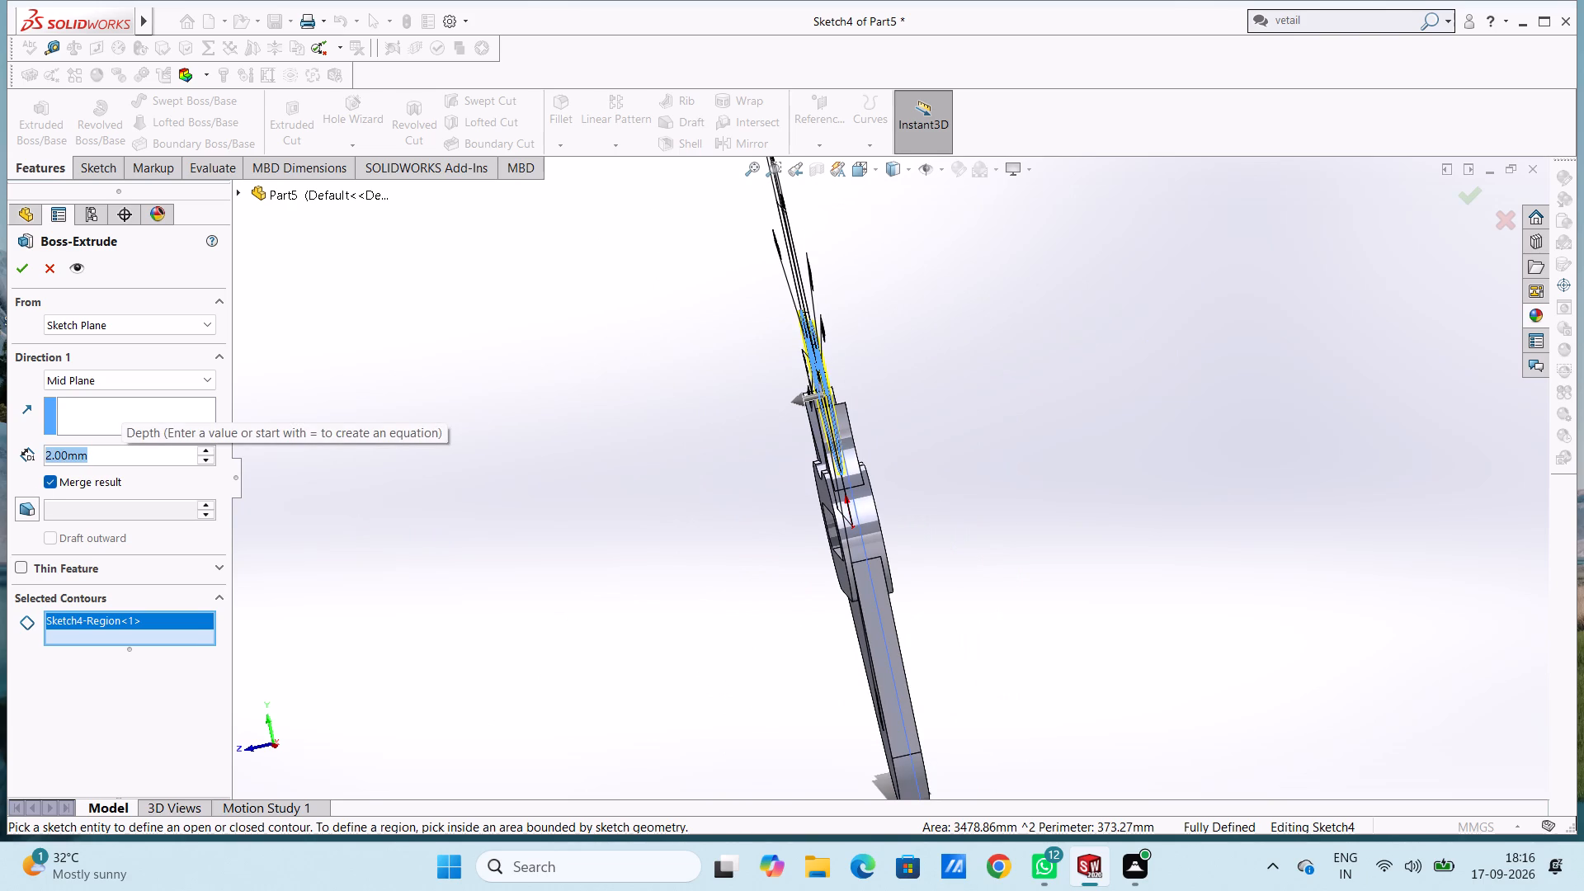
text(20)
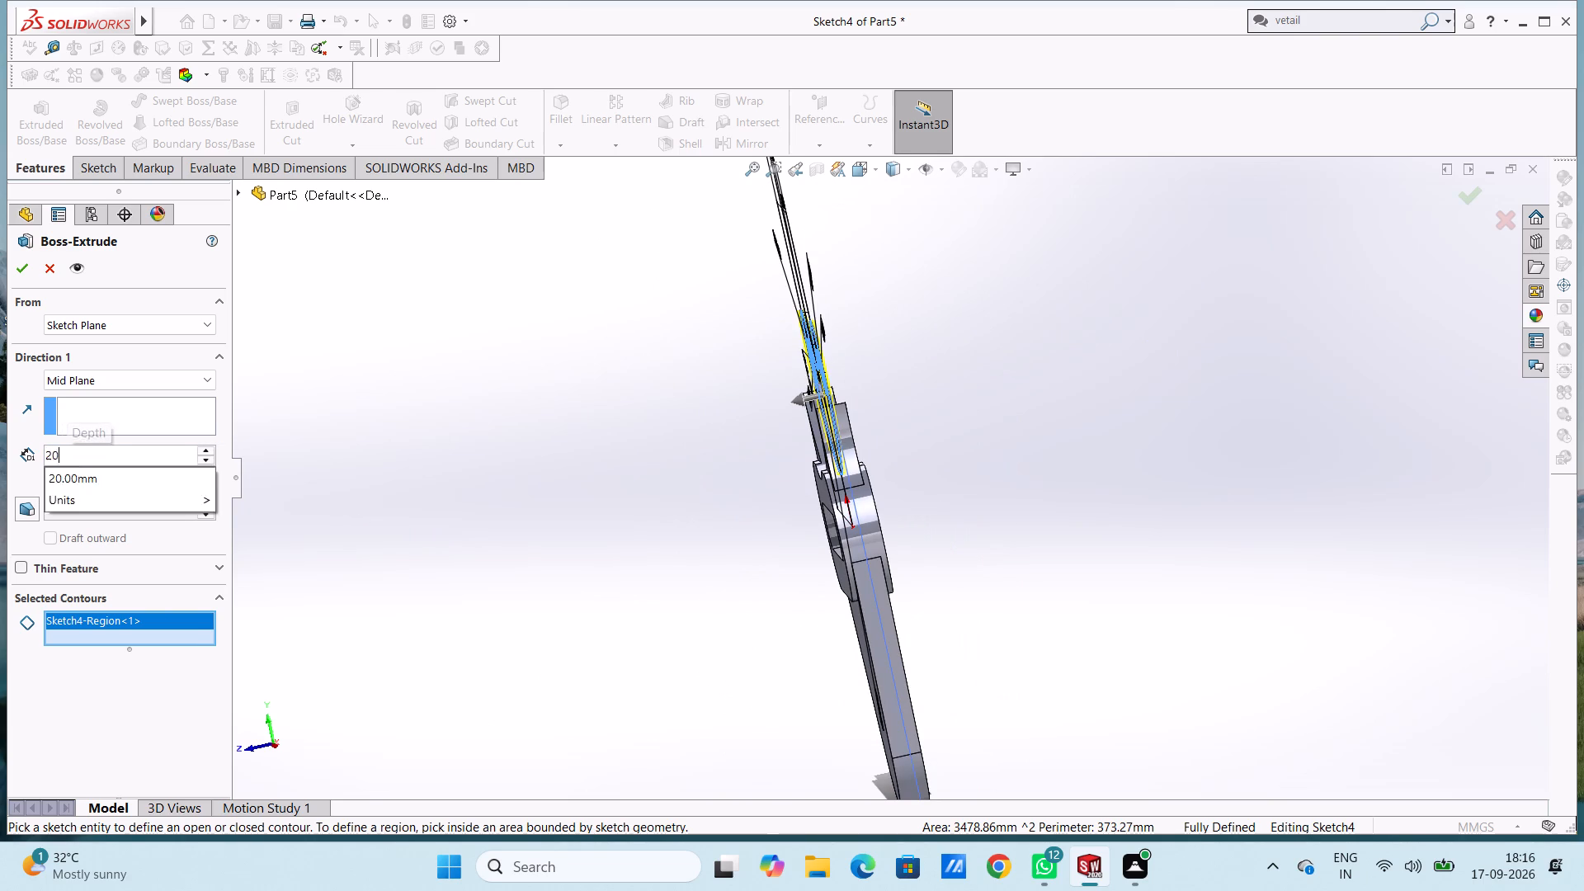
key(Return)
text(40)
key(Return)
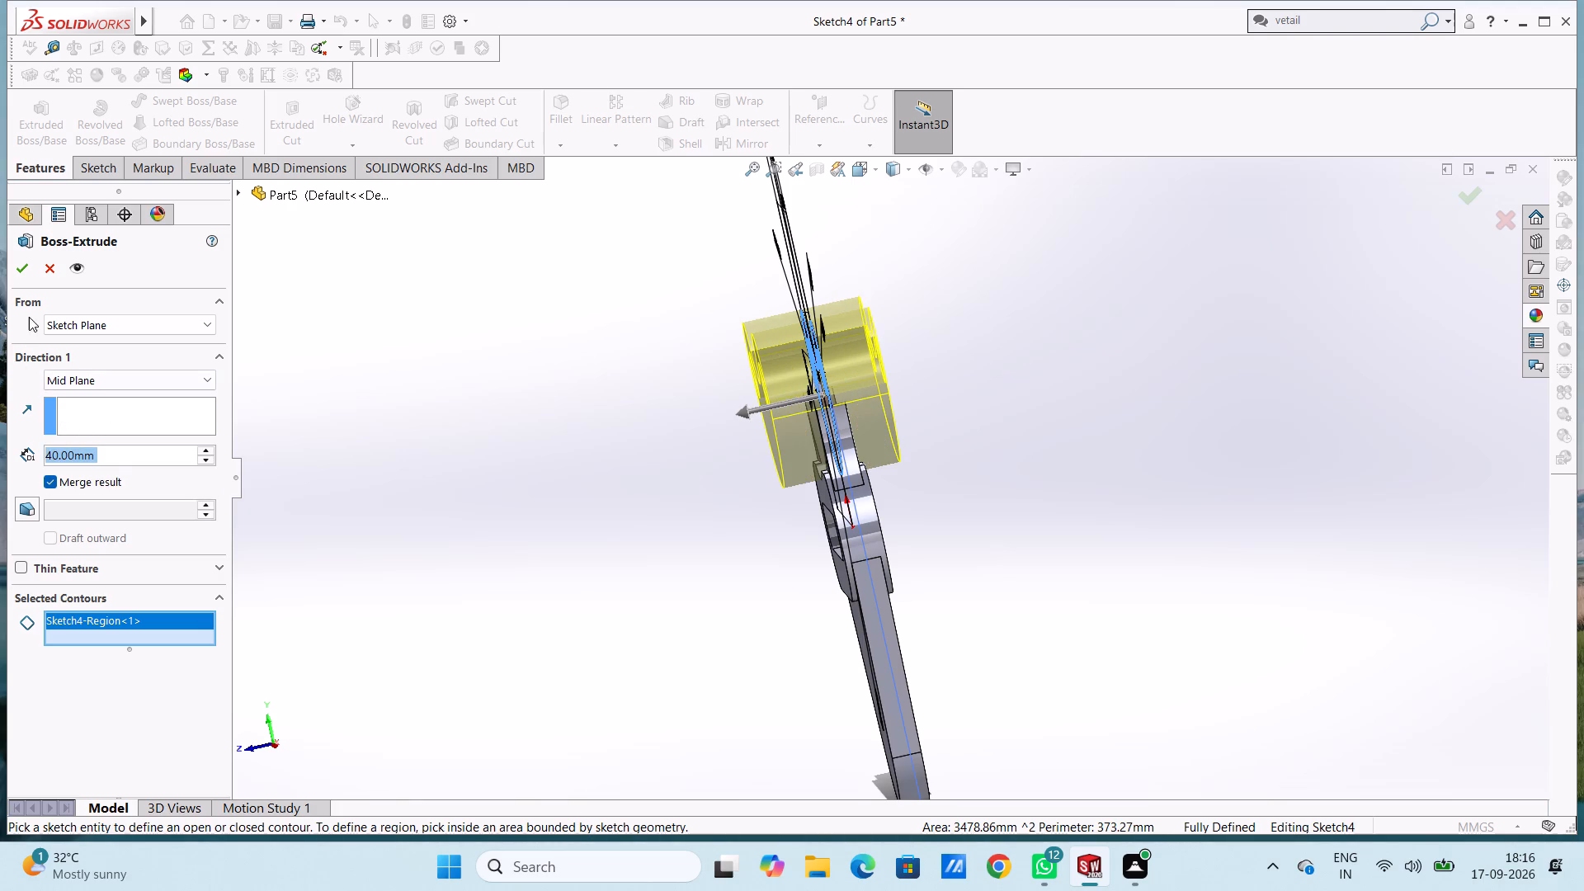
click(23, 273)
click(538, 505)
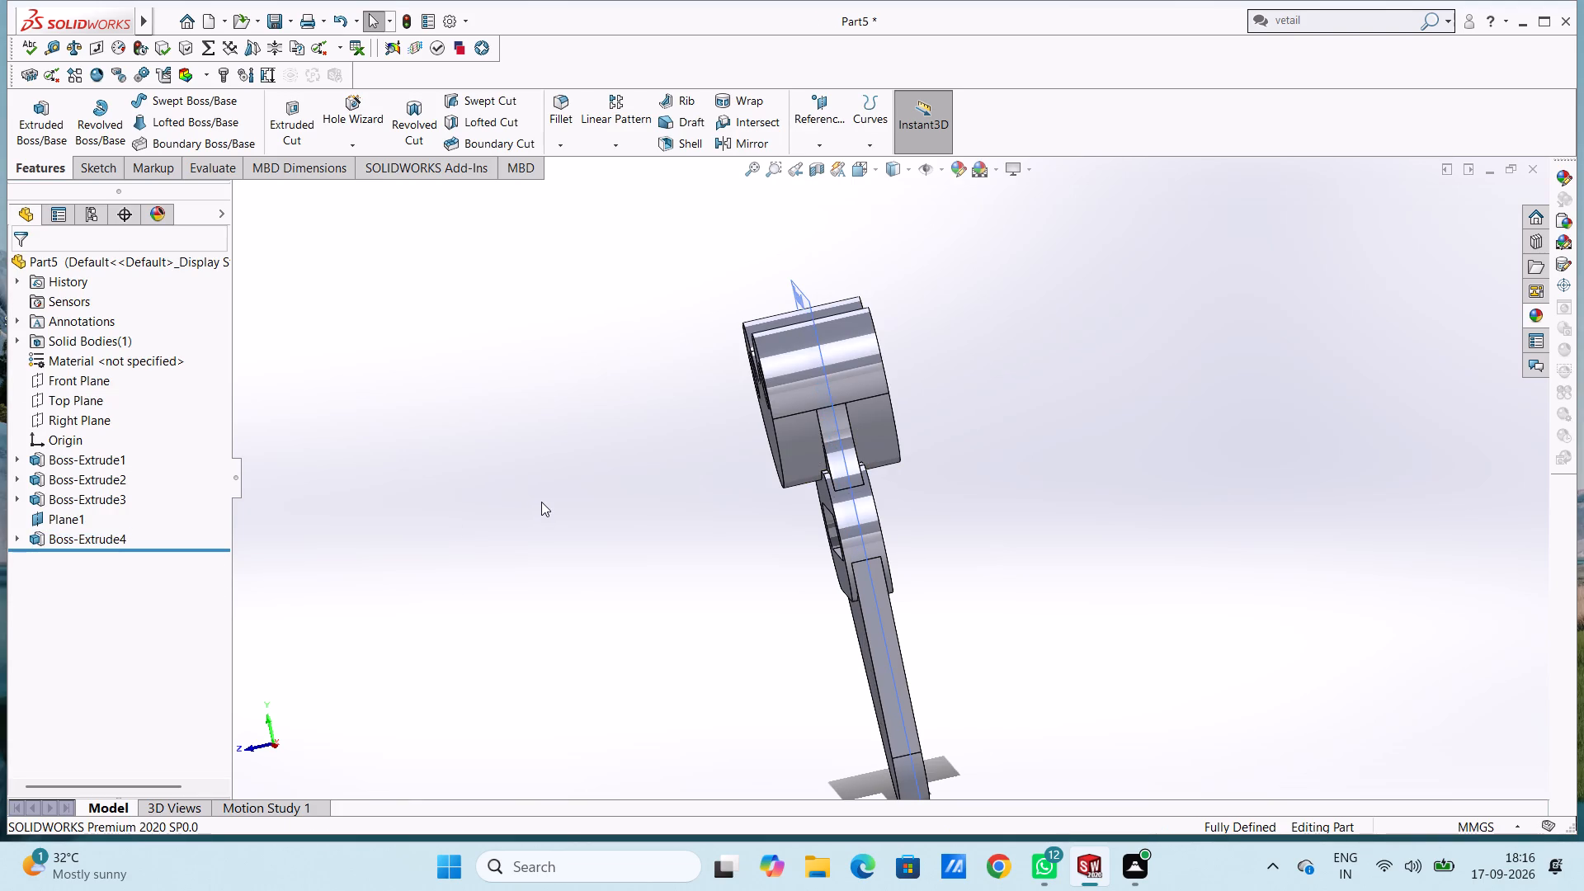
Hide the mid-thickness reference plane Plane1.
middle_drag(541, 502, 858, 548)
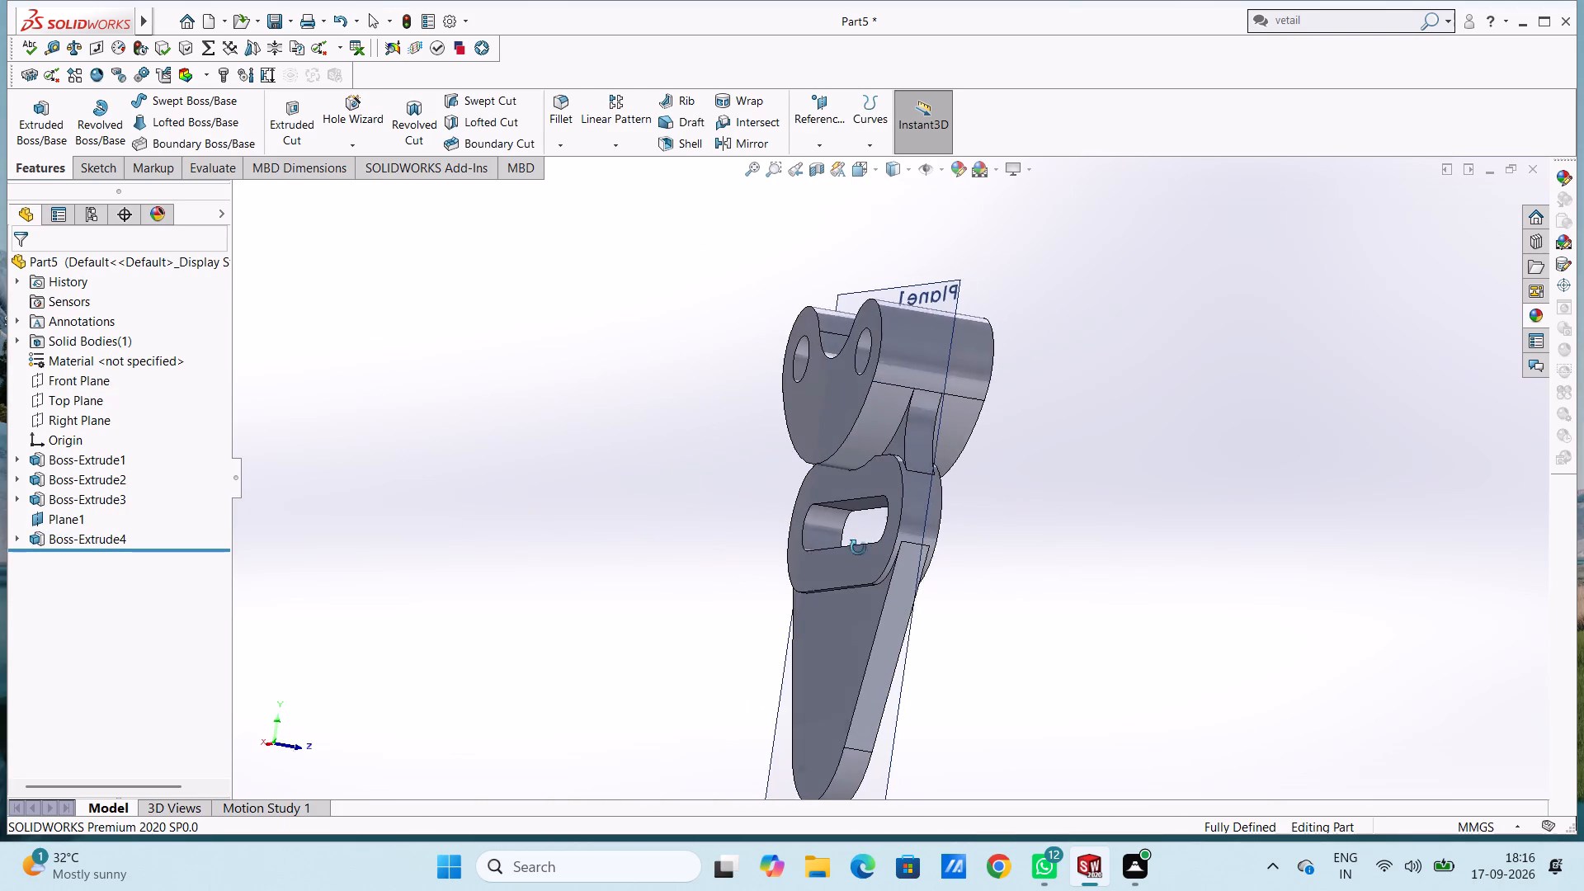
middle_drag(858, 548, 542, 511)
scroll(541, 511, up, 1)
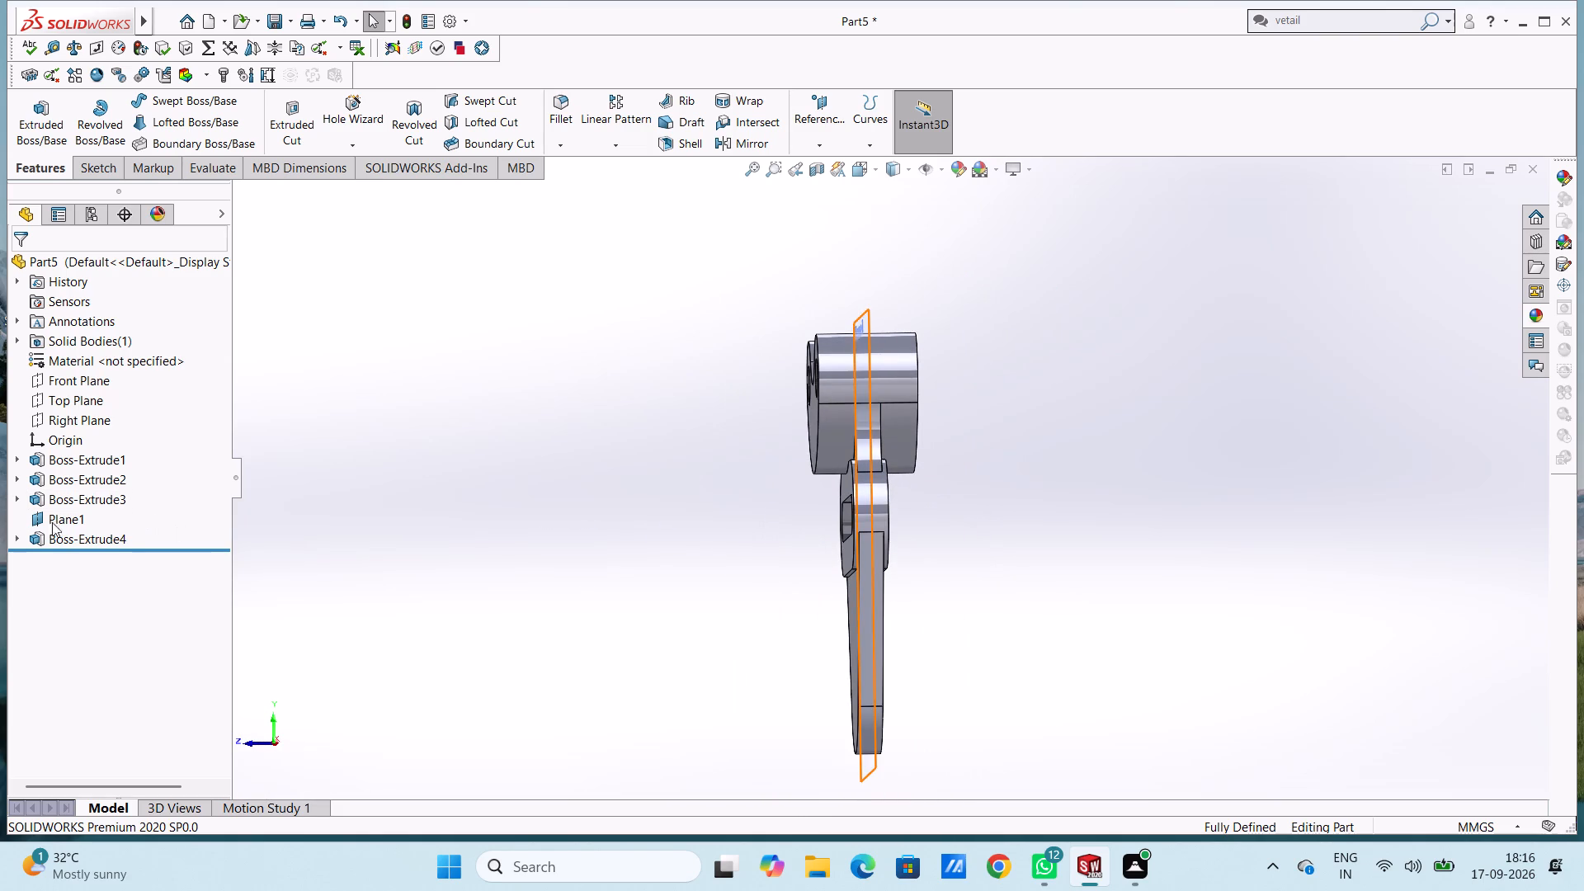
click(78, 518)
click(119, 496)
click(432, 506)
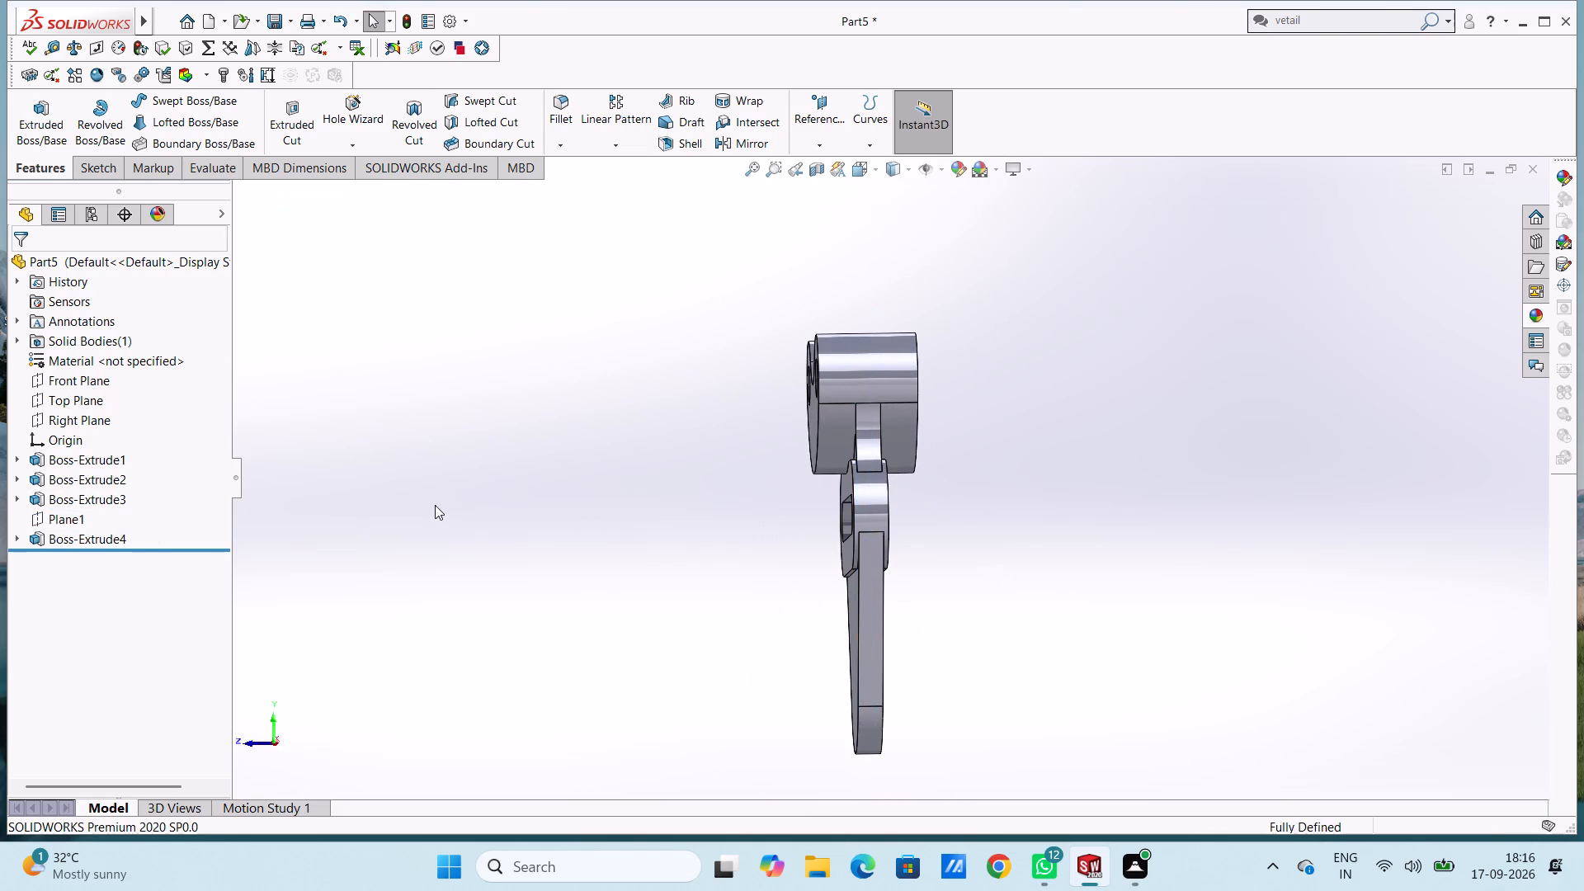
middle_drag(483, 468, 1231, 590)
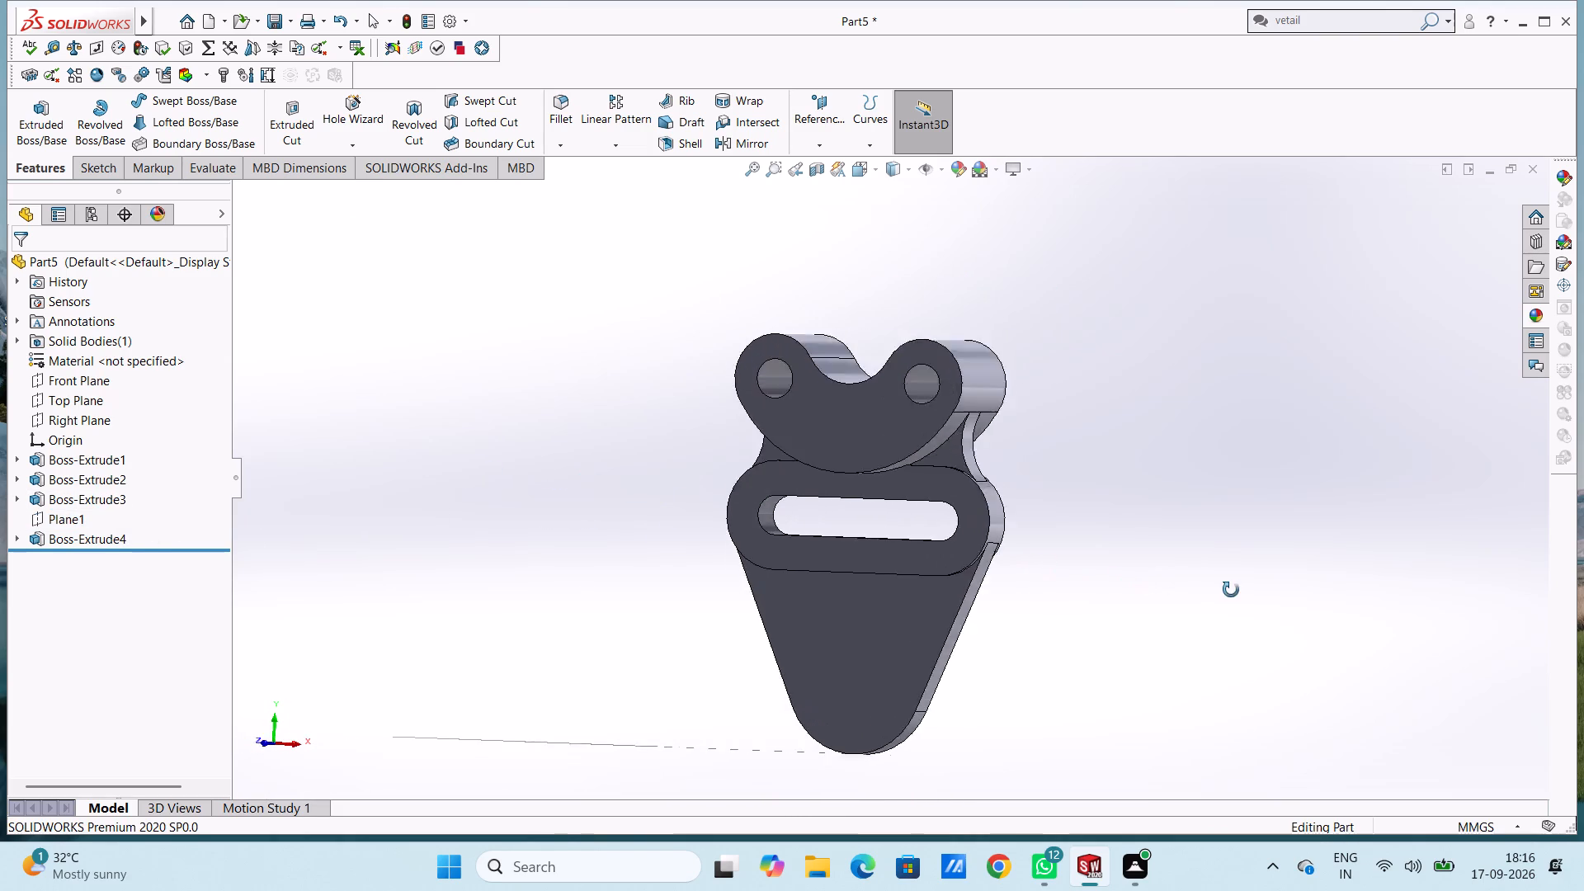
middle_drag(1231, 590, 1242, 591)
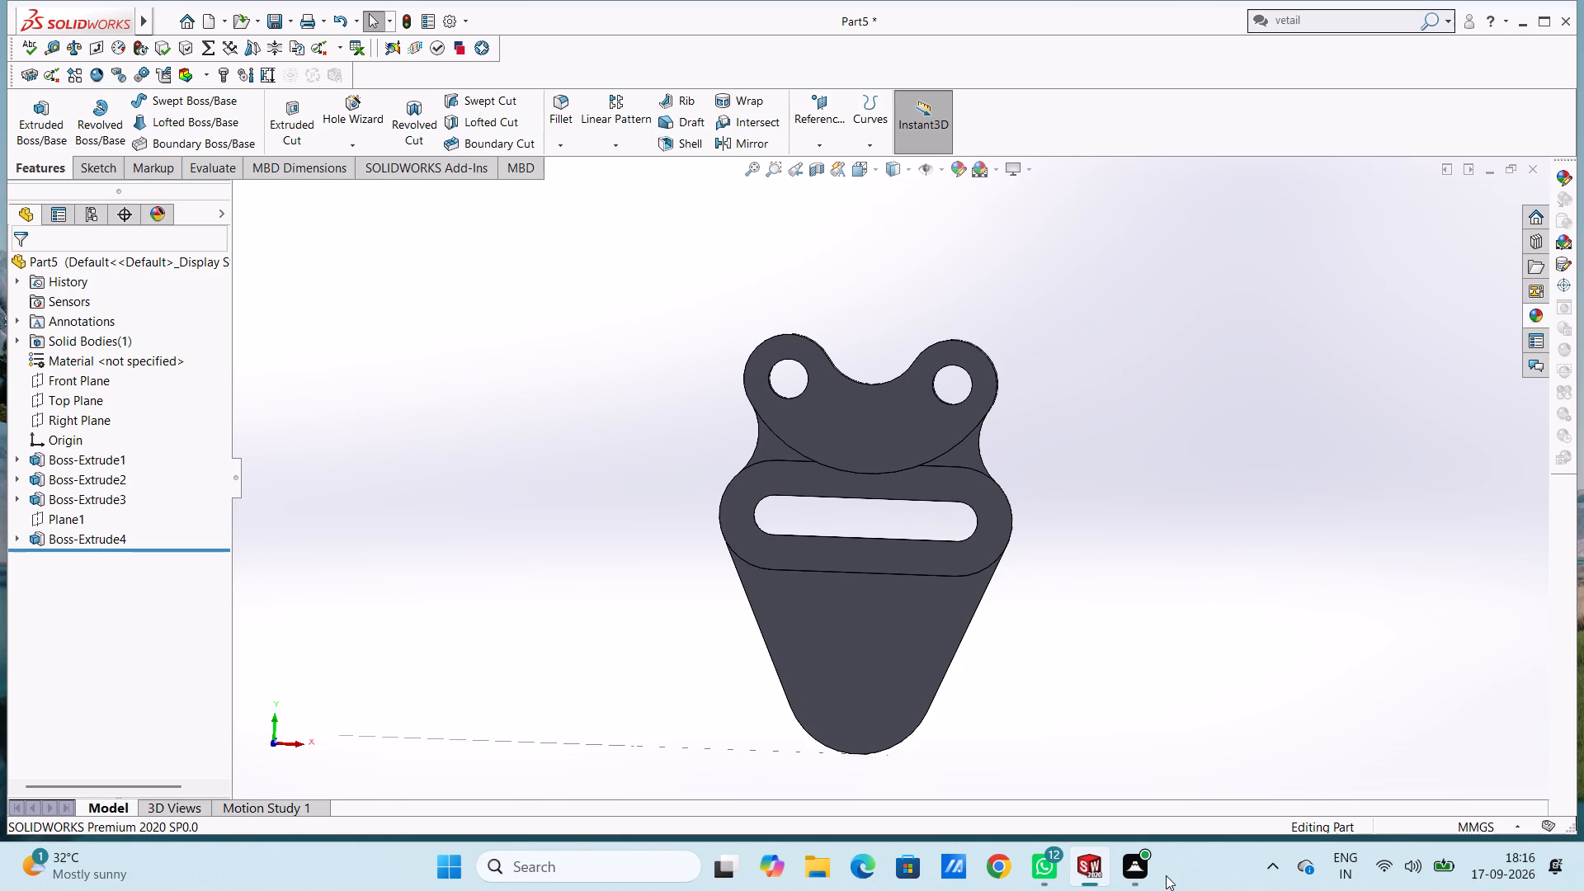
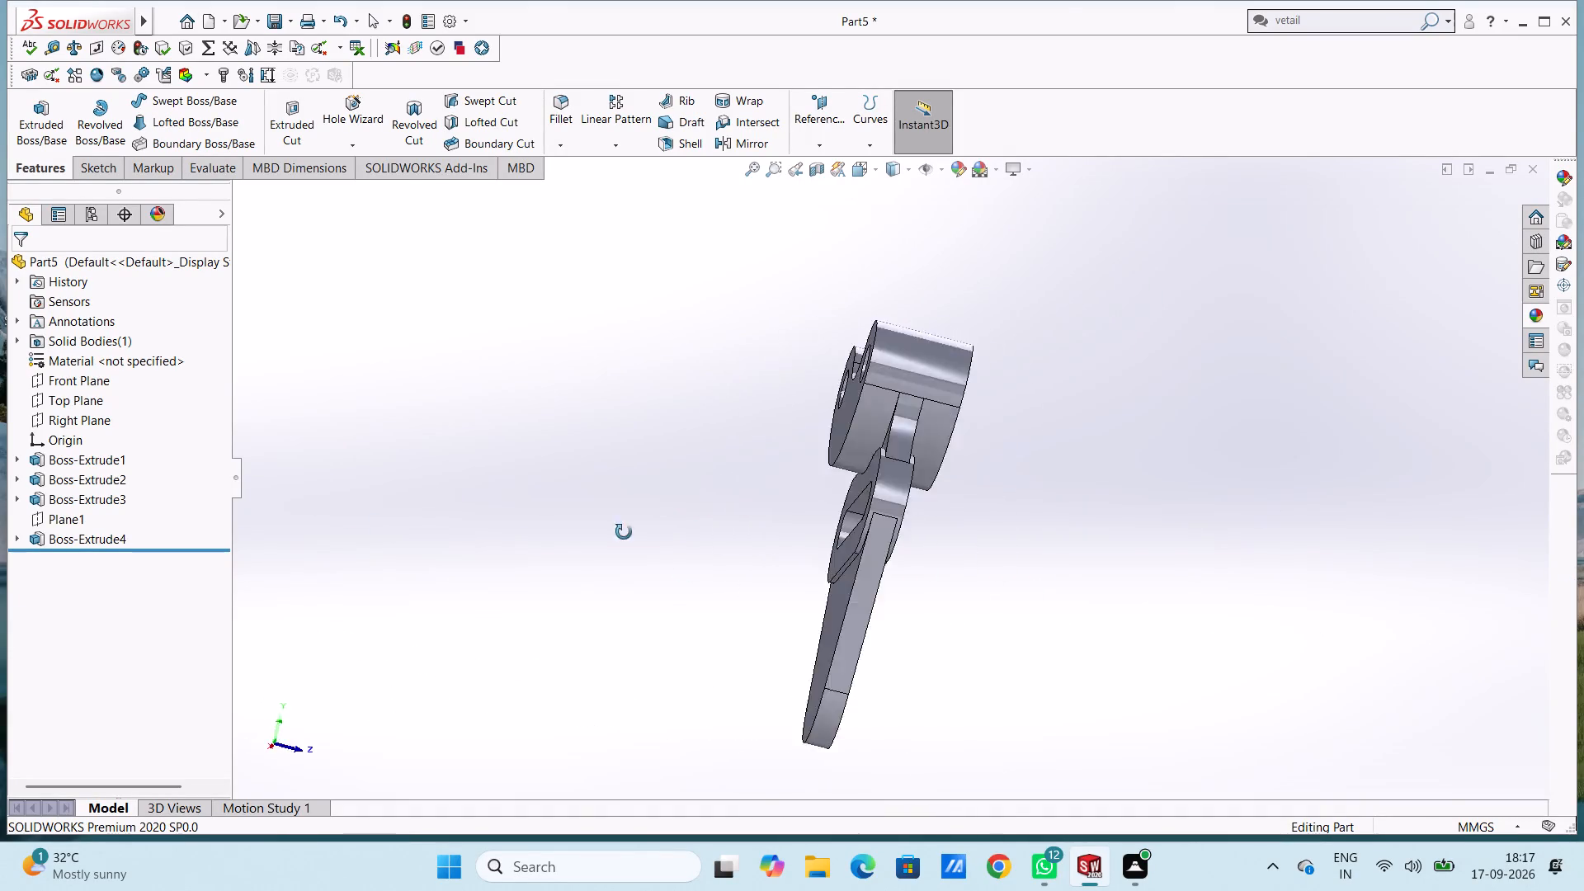
Examine the extruded two-hole lug and slotted plate in isometric, top and right views.
middle_drag(1124, 676, 1259, 707)
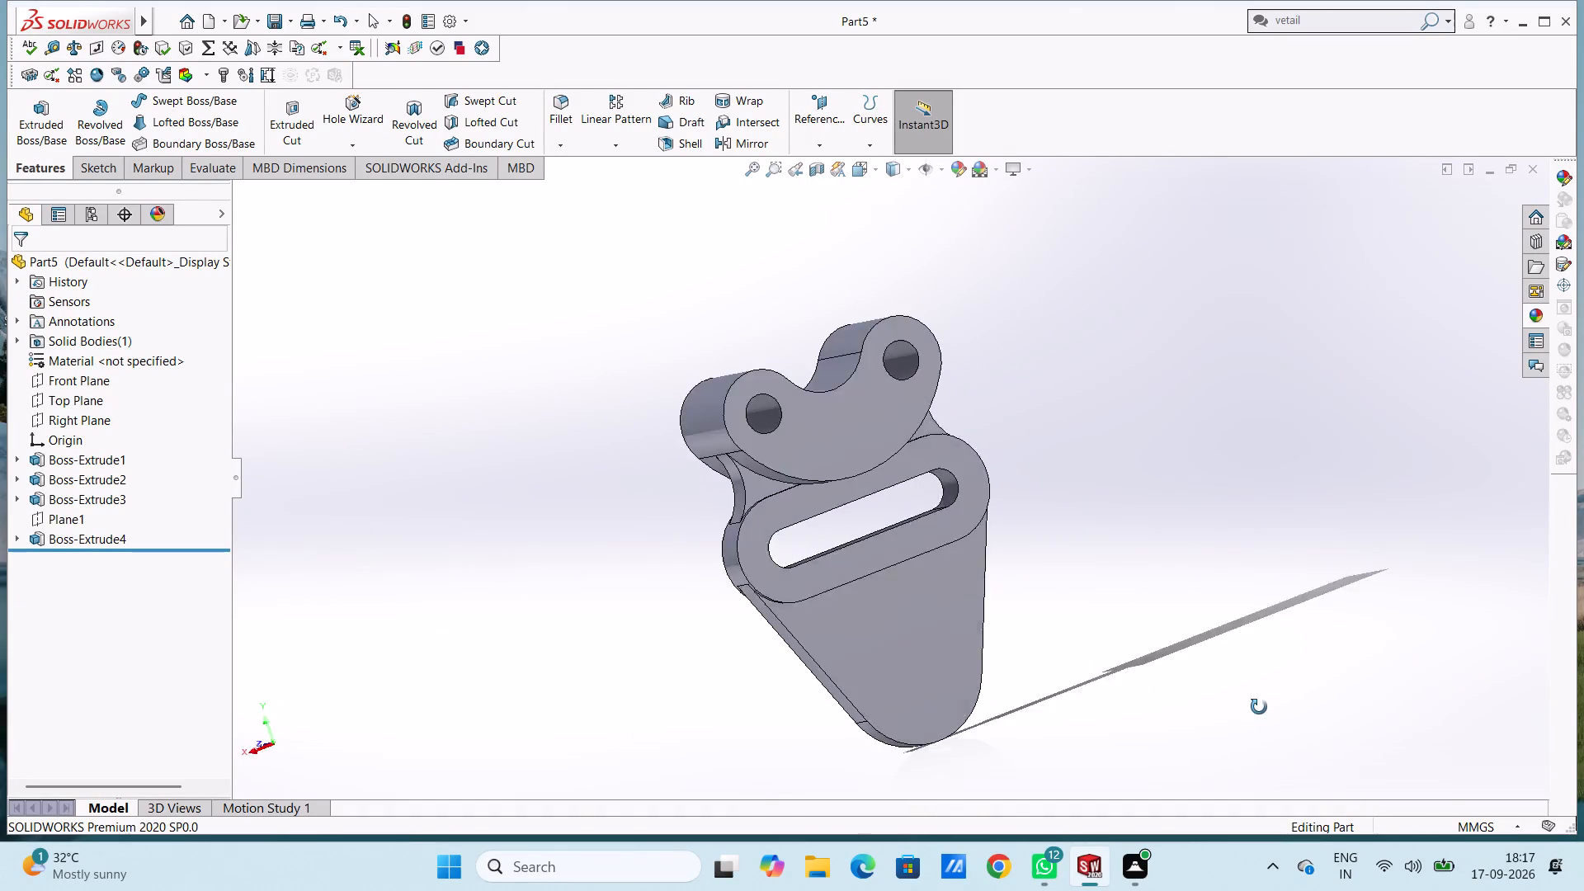
middle_drag(1259, 707, 1412, 712)
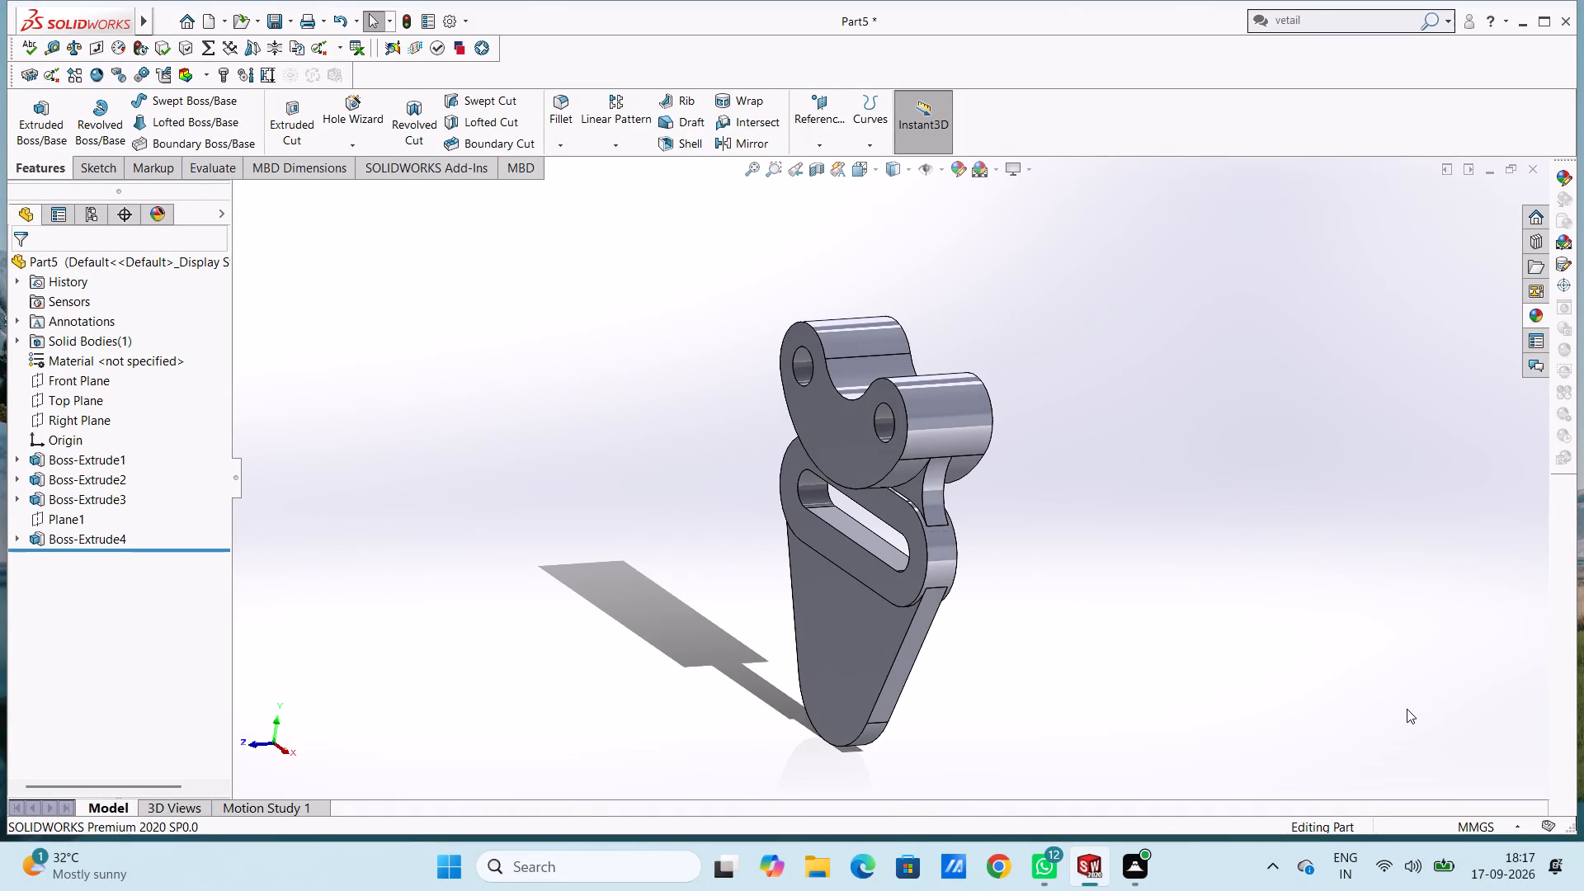
key(ctrl+7)
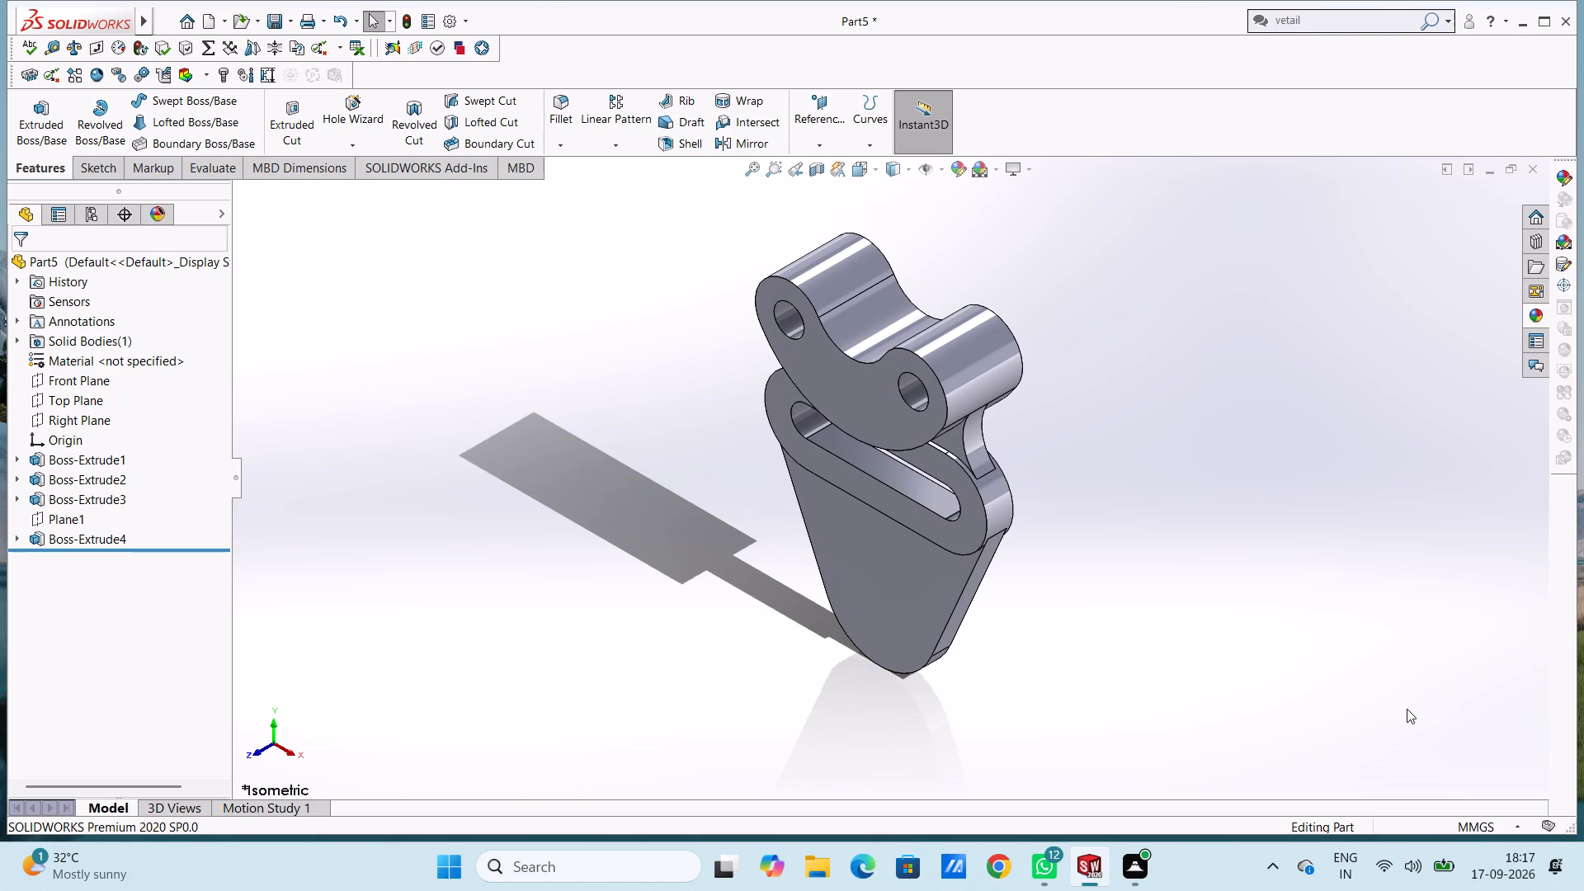
key(ctrl+5)
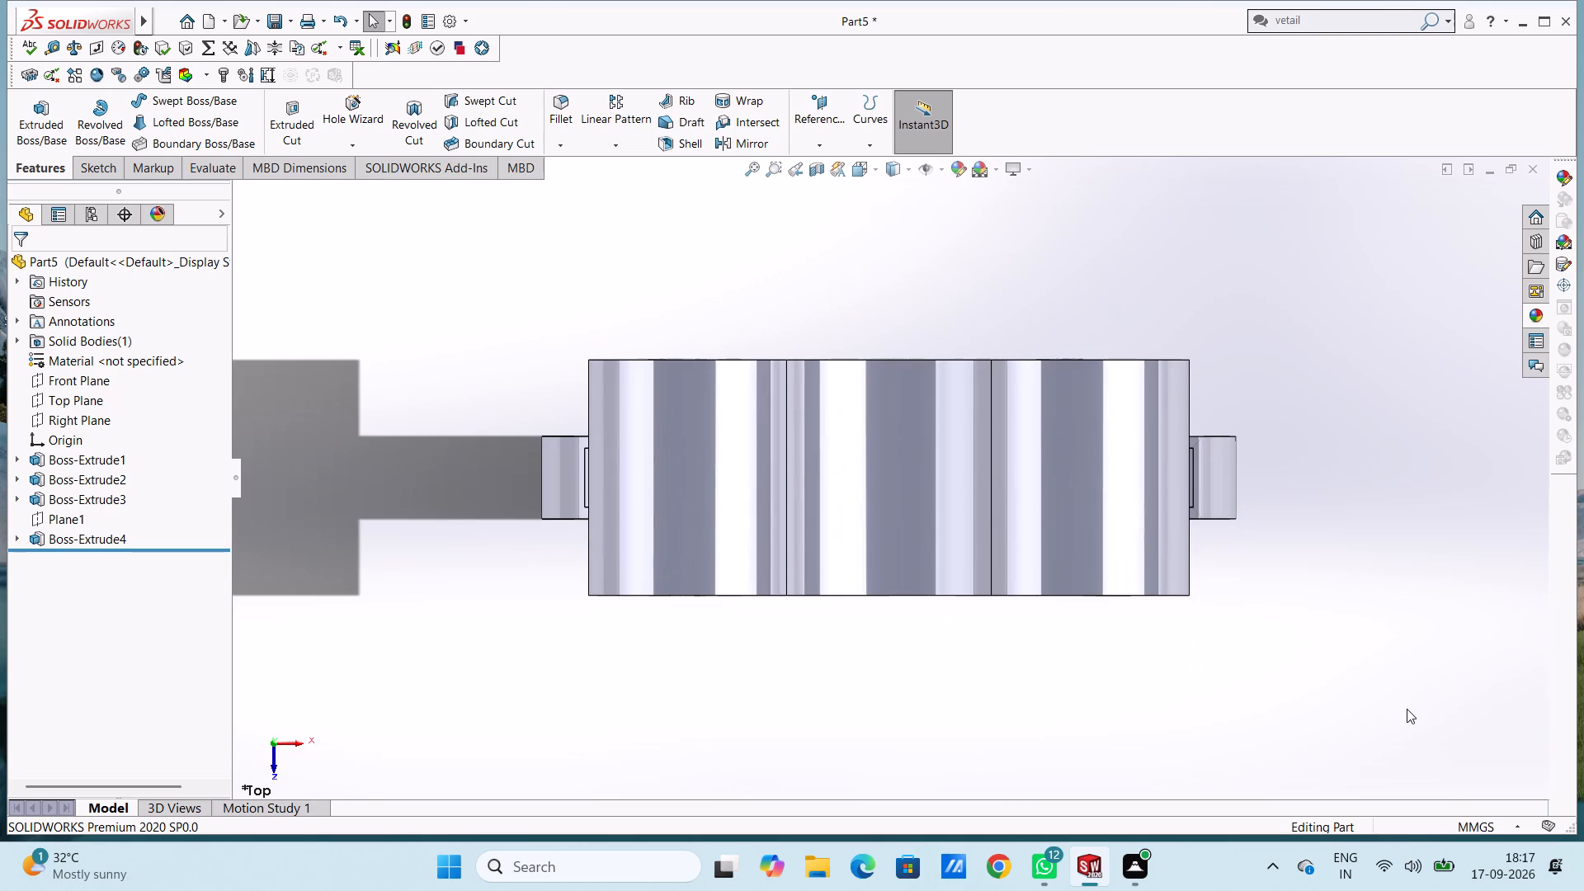
key(ctrl+4)
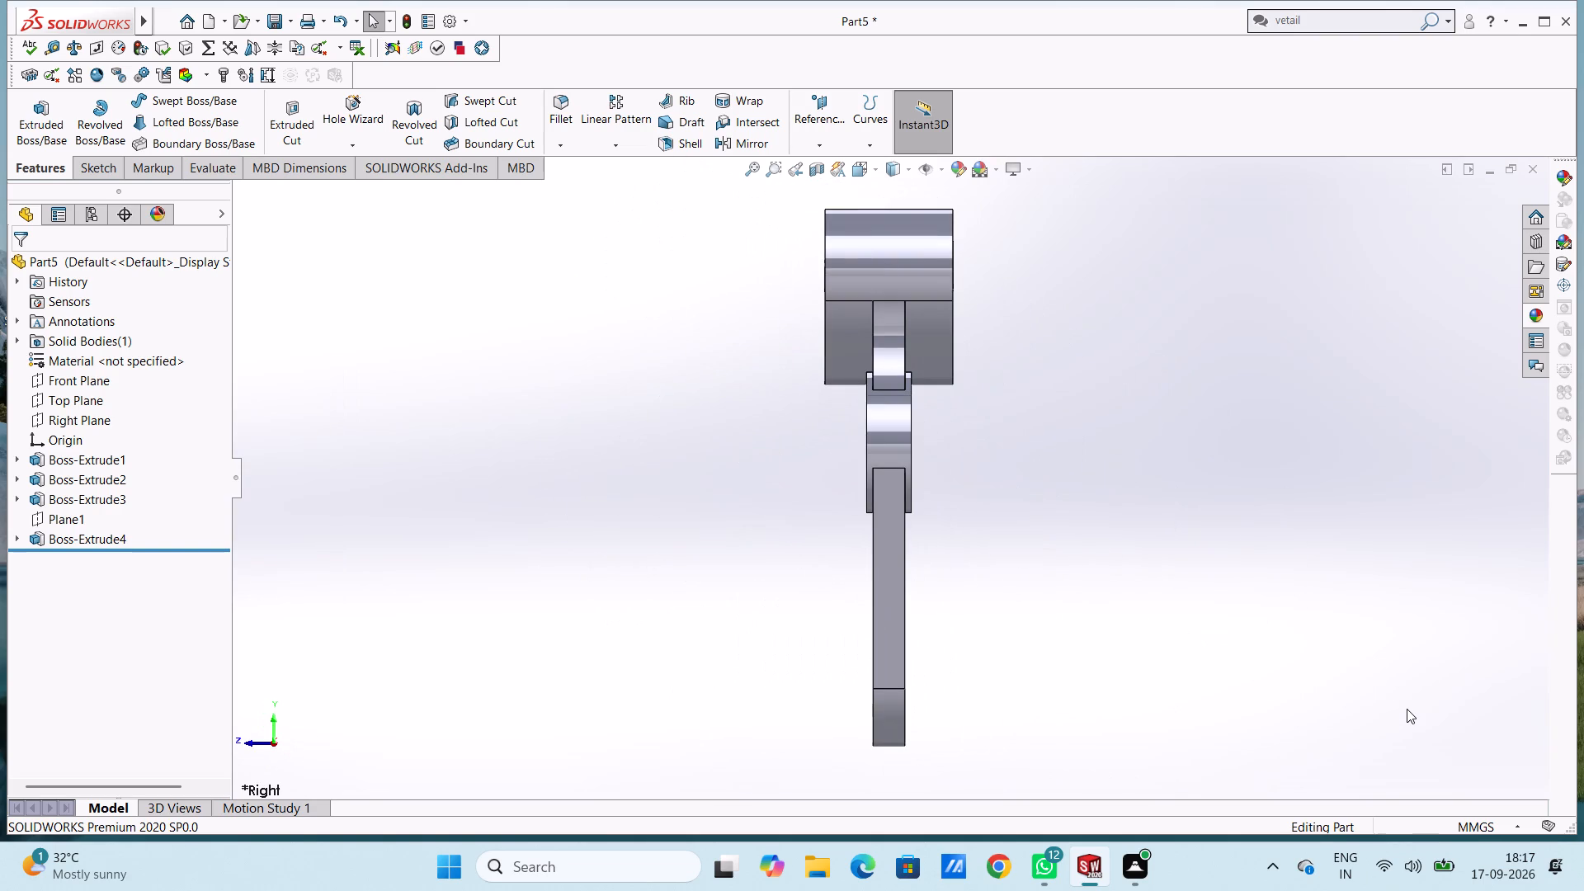
Set up a 2 mm constant-radius fillet on the three arc edges where the lug's underside meets the plate's front side.
middle_drag(753, 482, 853, 450)
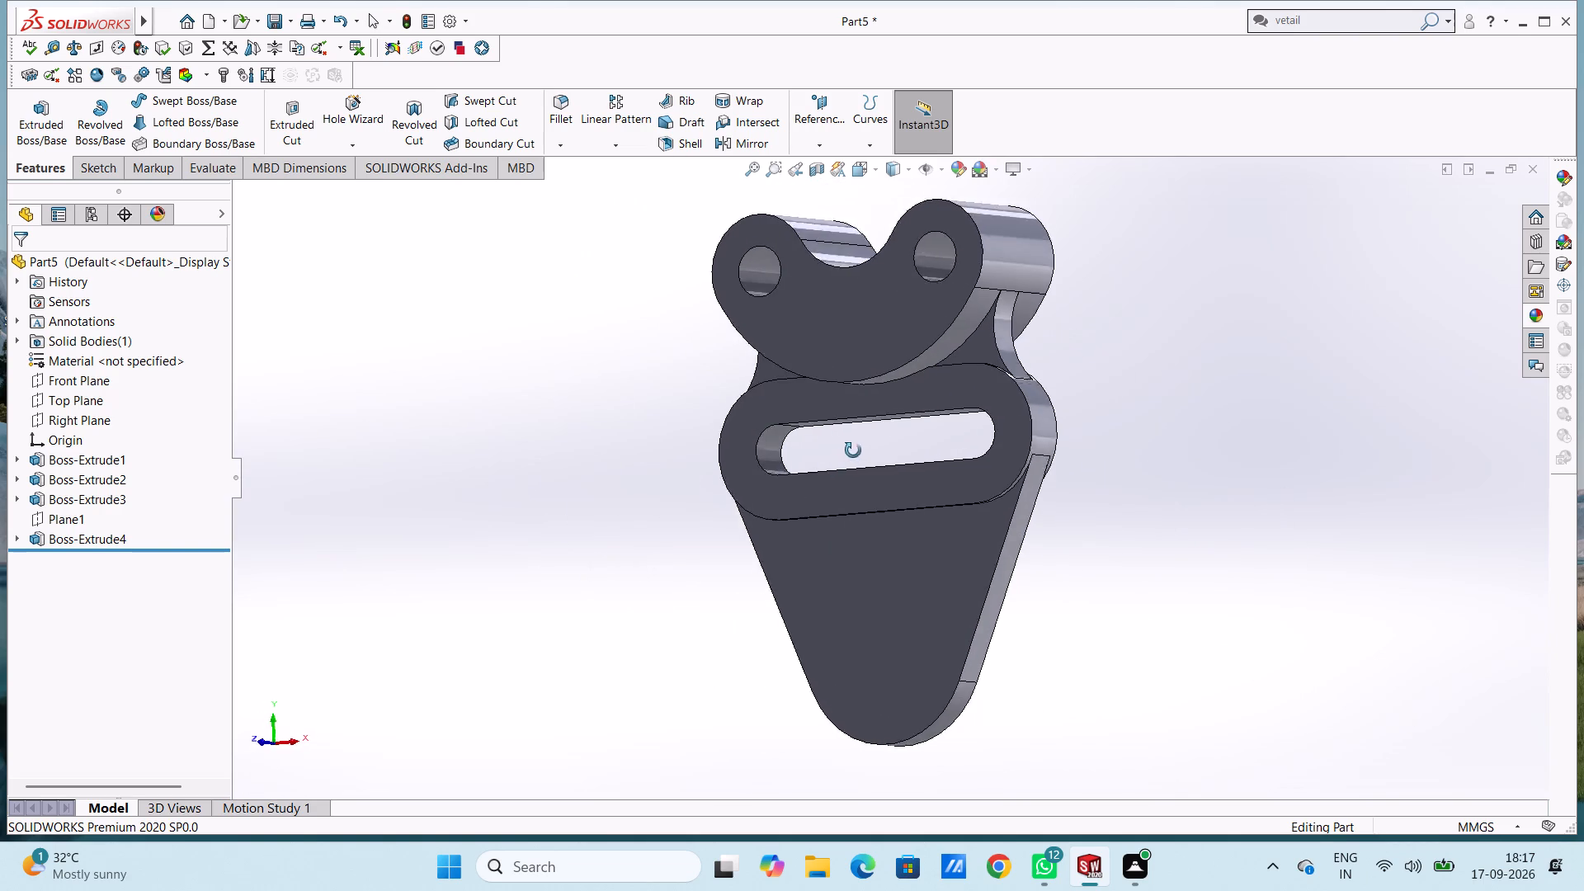
middle_drag(853, 450, 862, 421)
scroll(910, 389, down, 4)
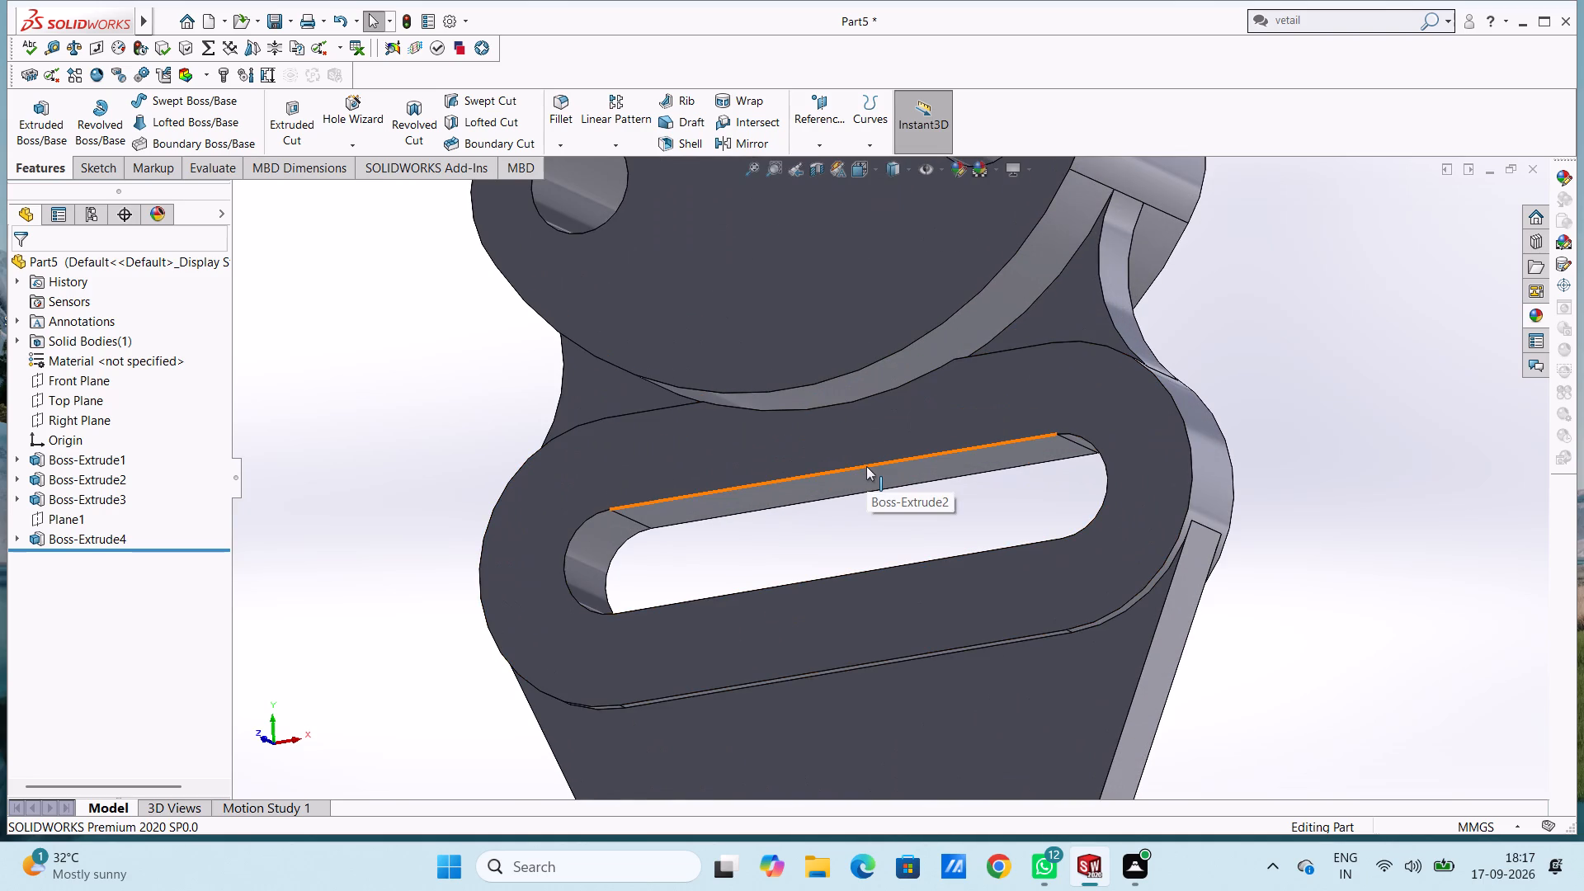
click(563, 97)
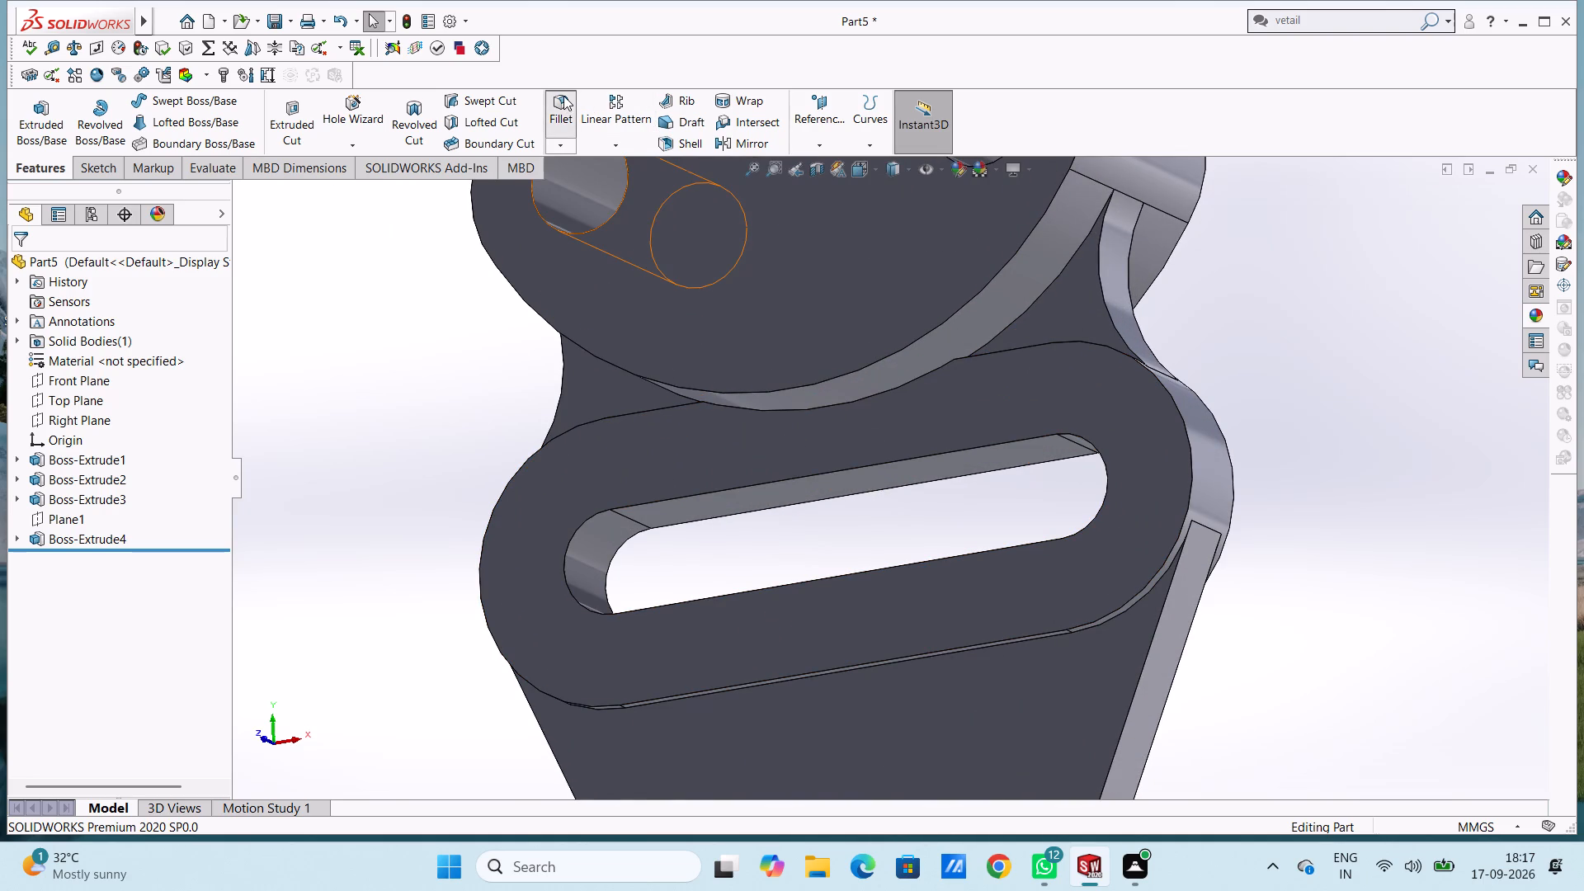
click(939, 369)
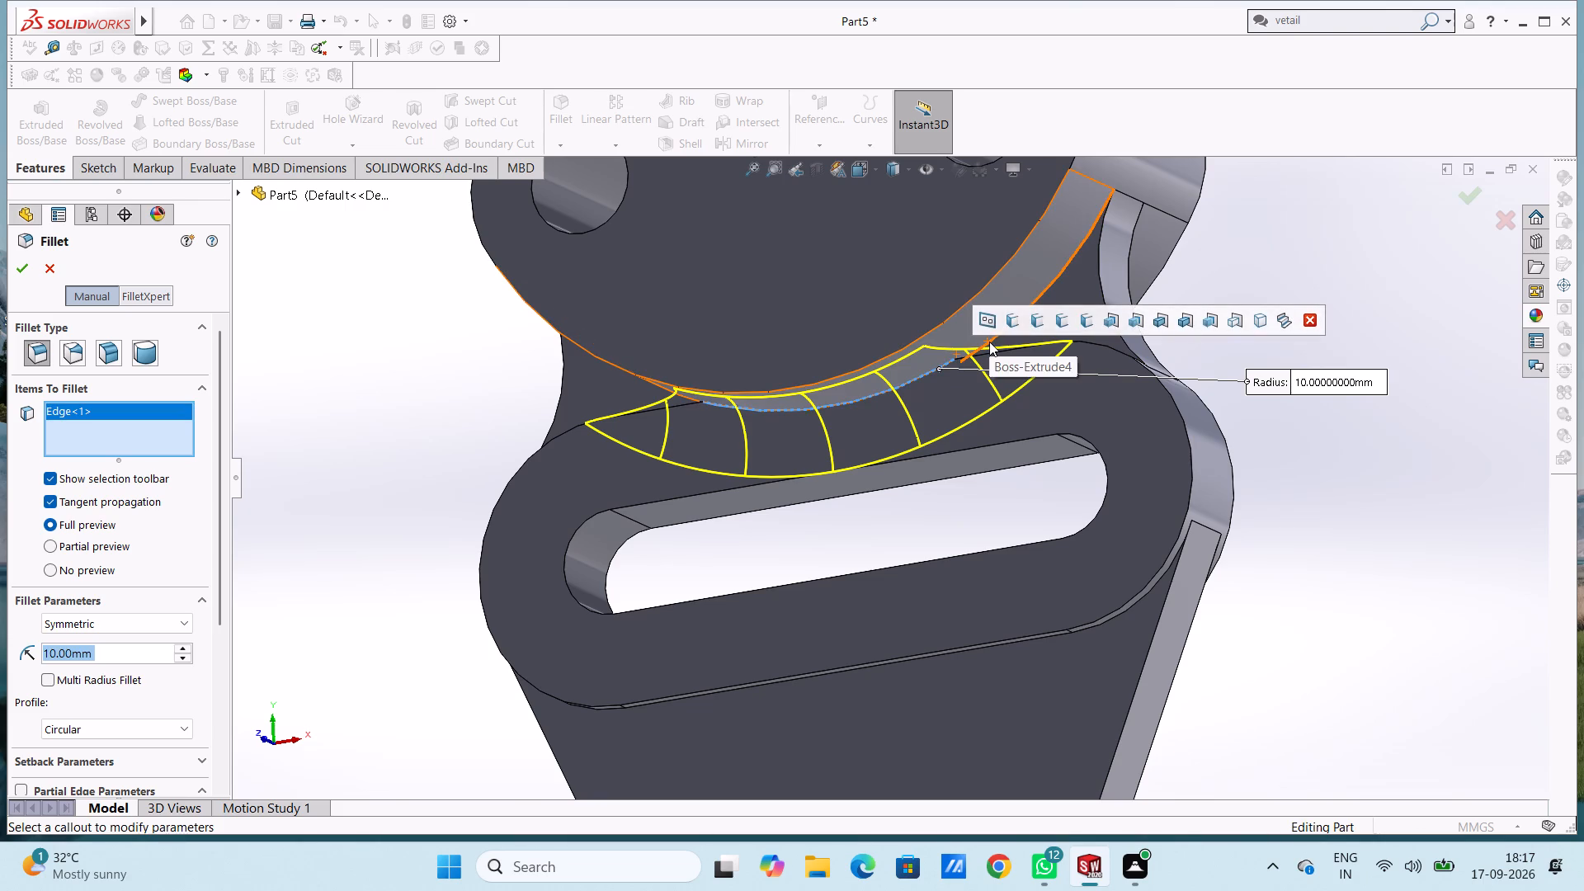
click(989, 342)
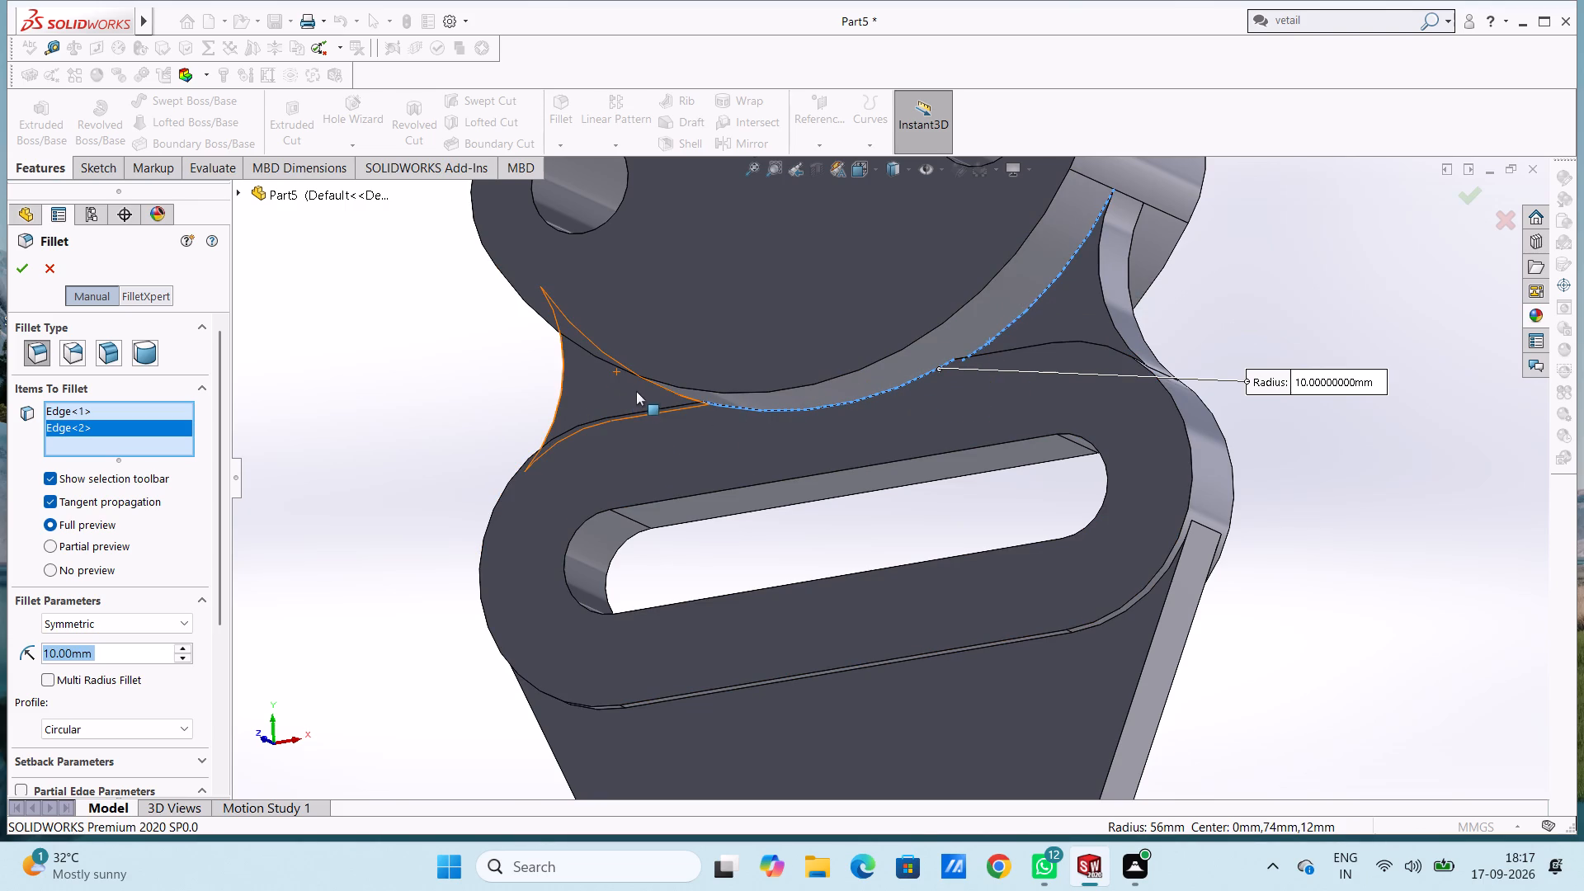
middle_drag(413, 396, 530, 382)
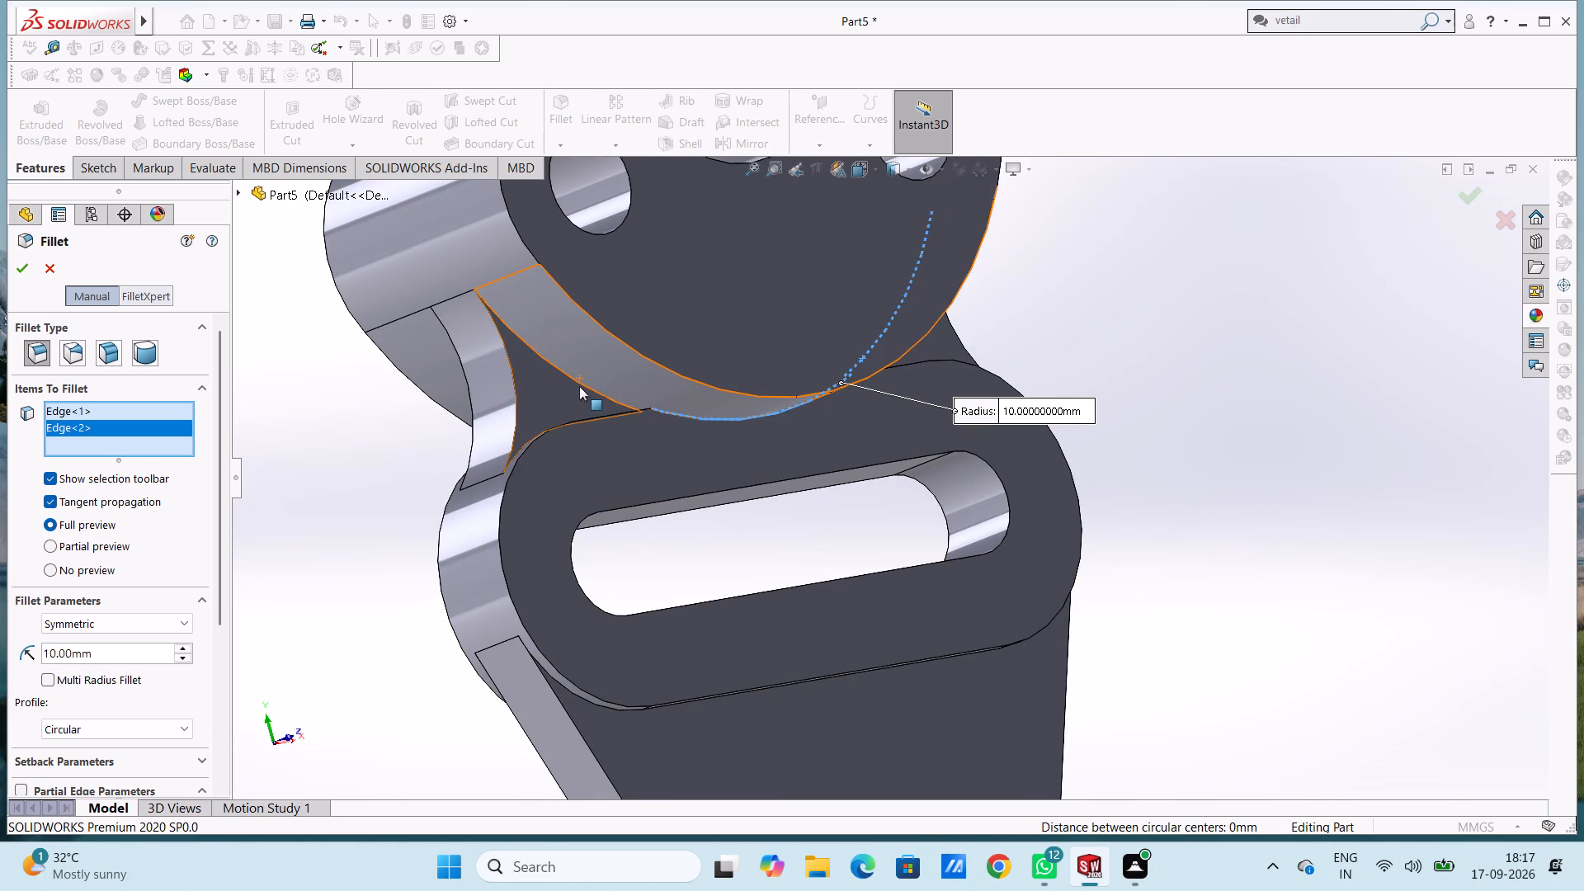
click(581, 382)
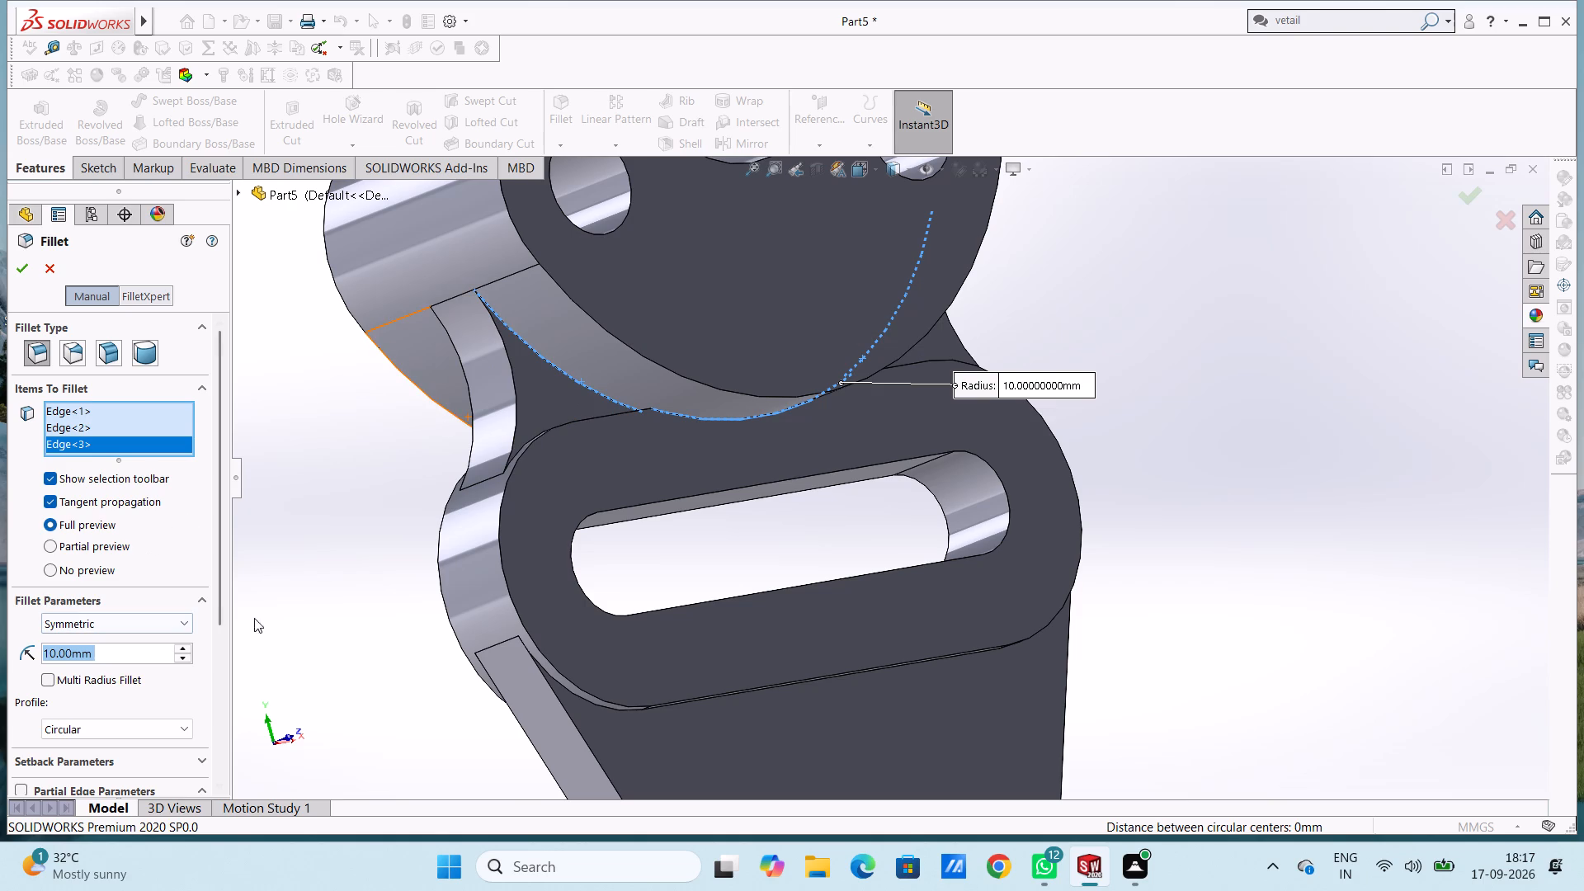
key(5)
key(Return)
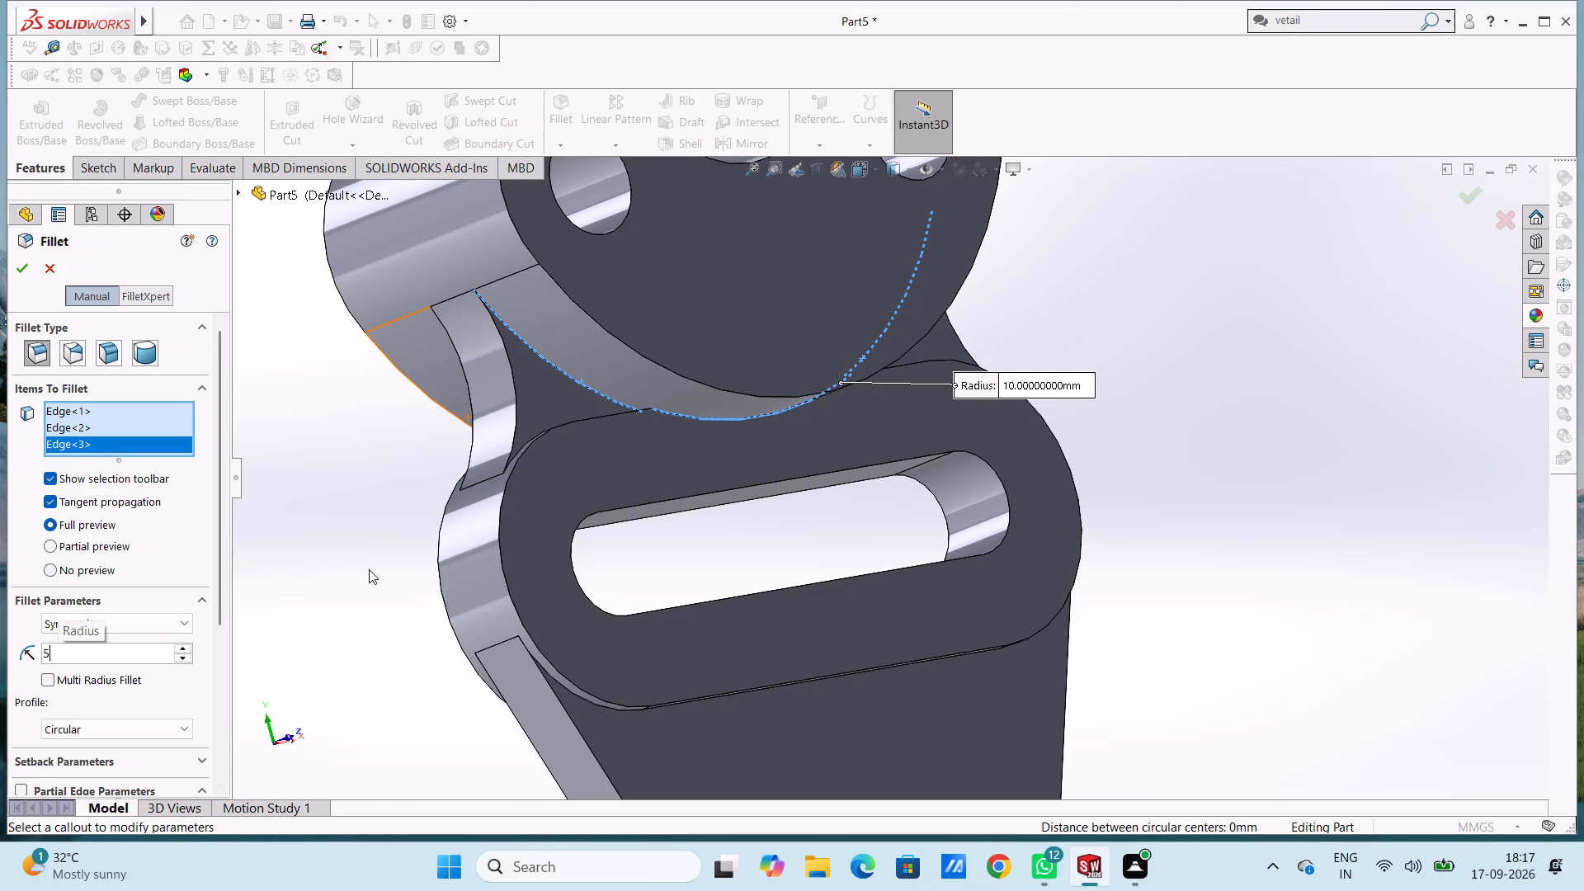
key(2)
key(Return)
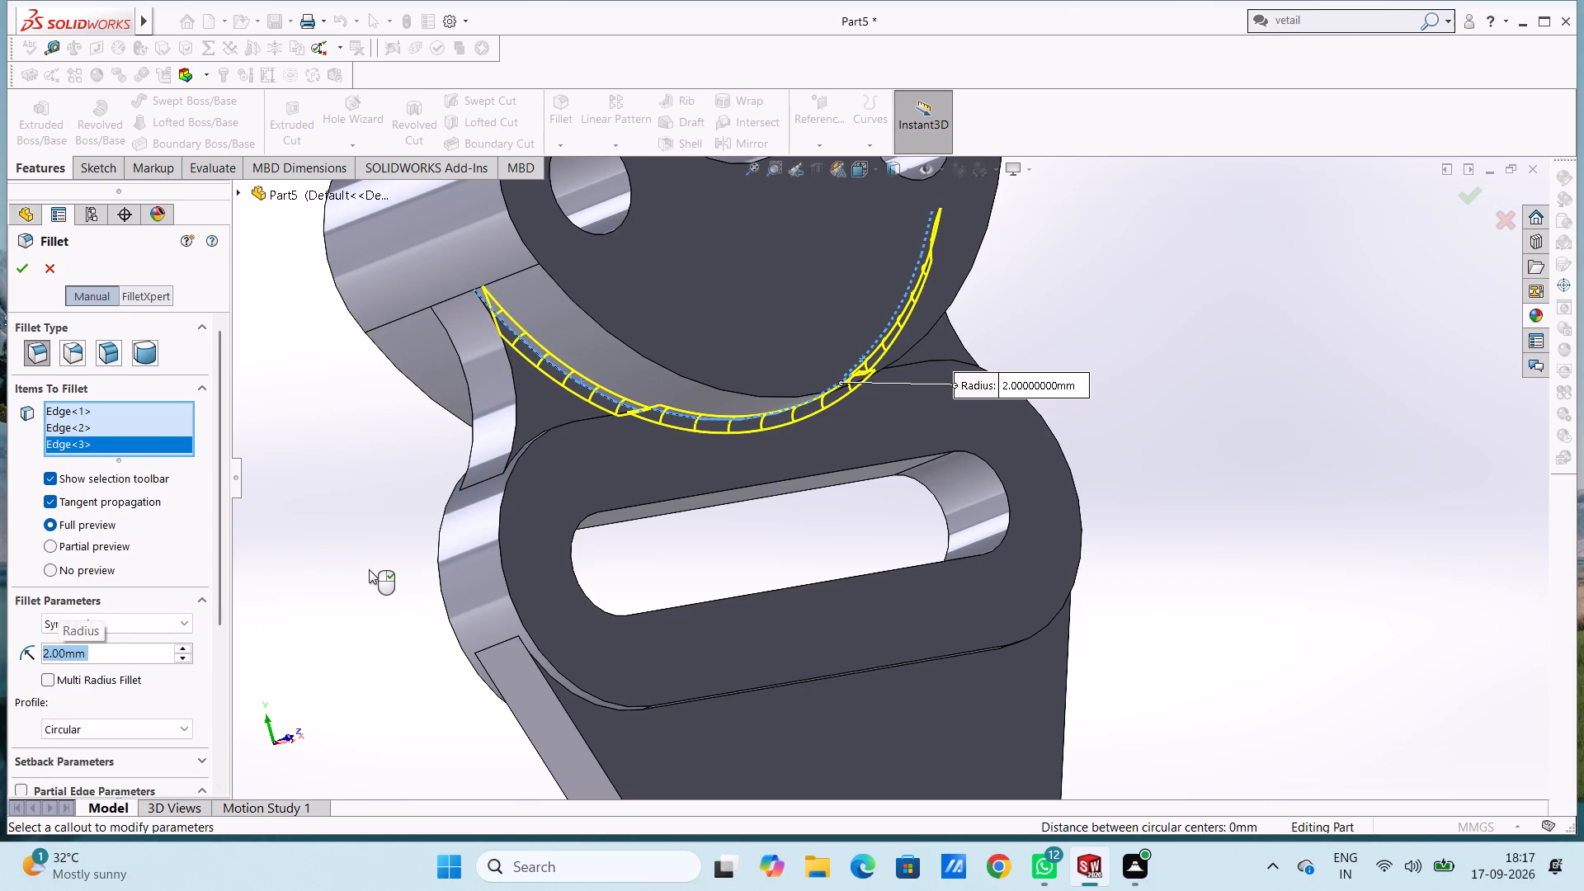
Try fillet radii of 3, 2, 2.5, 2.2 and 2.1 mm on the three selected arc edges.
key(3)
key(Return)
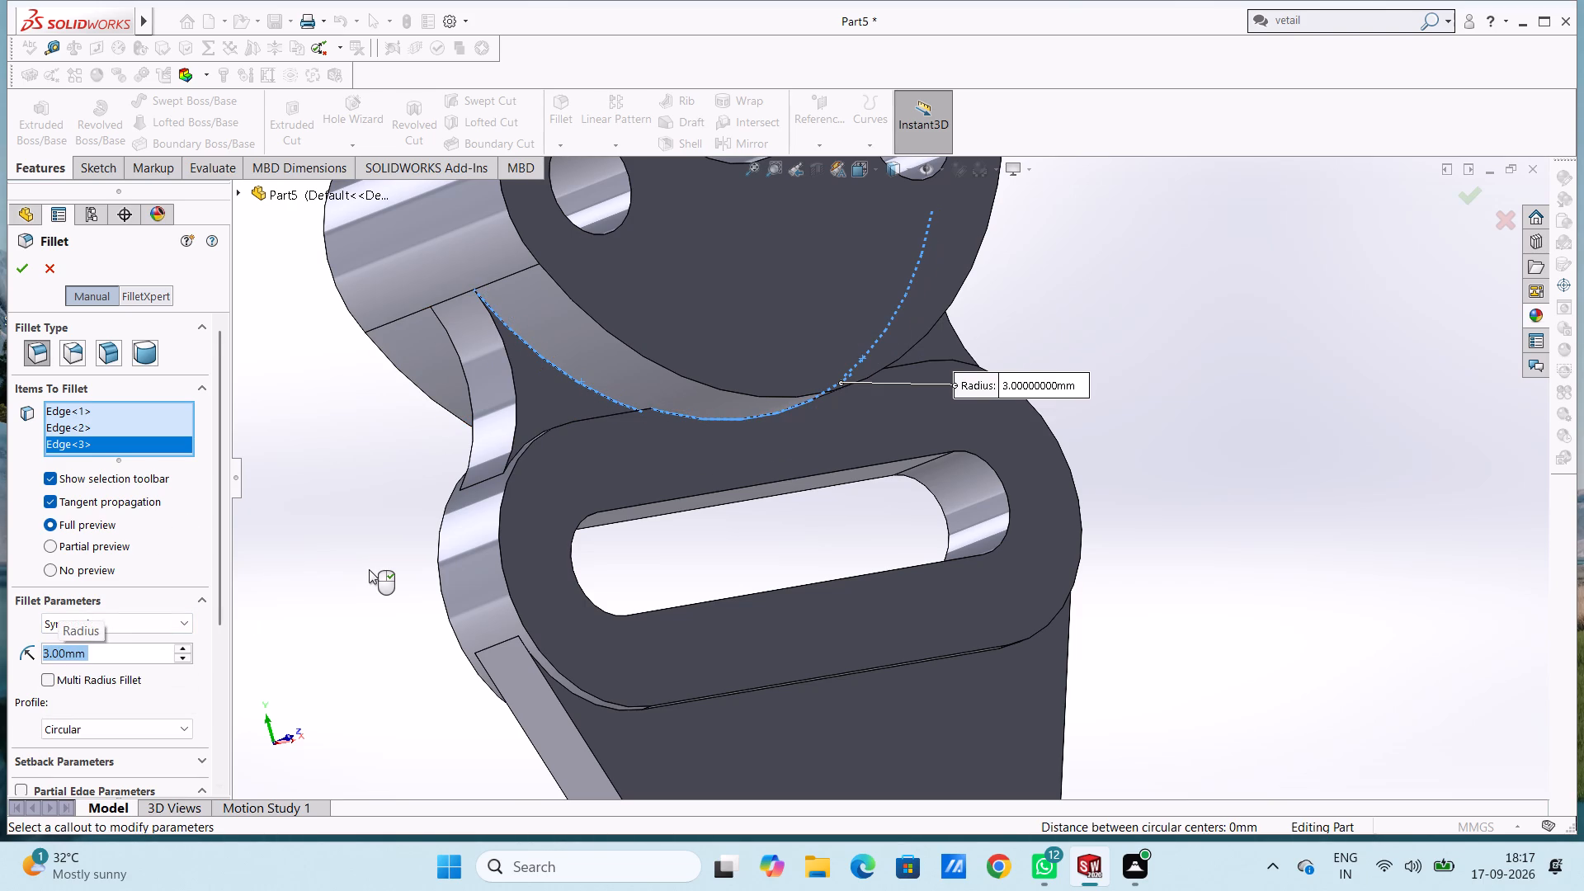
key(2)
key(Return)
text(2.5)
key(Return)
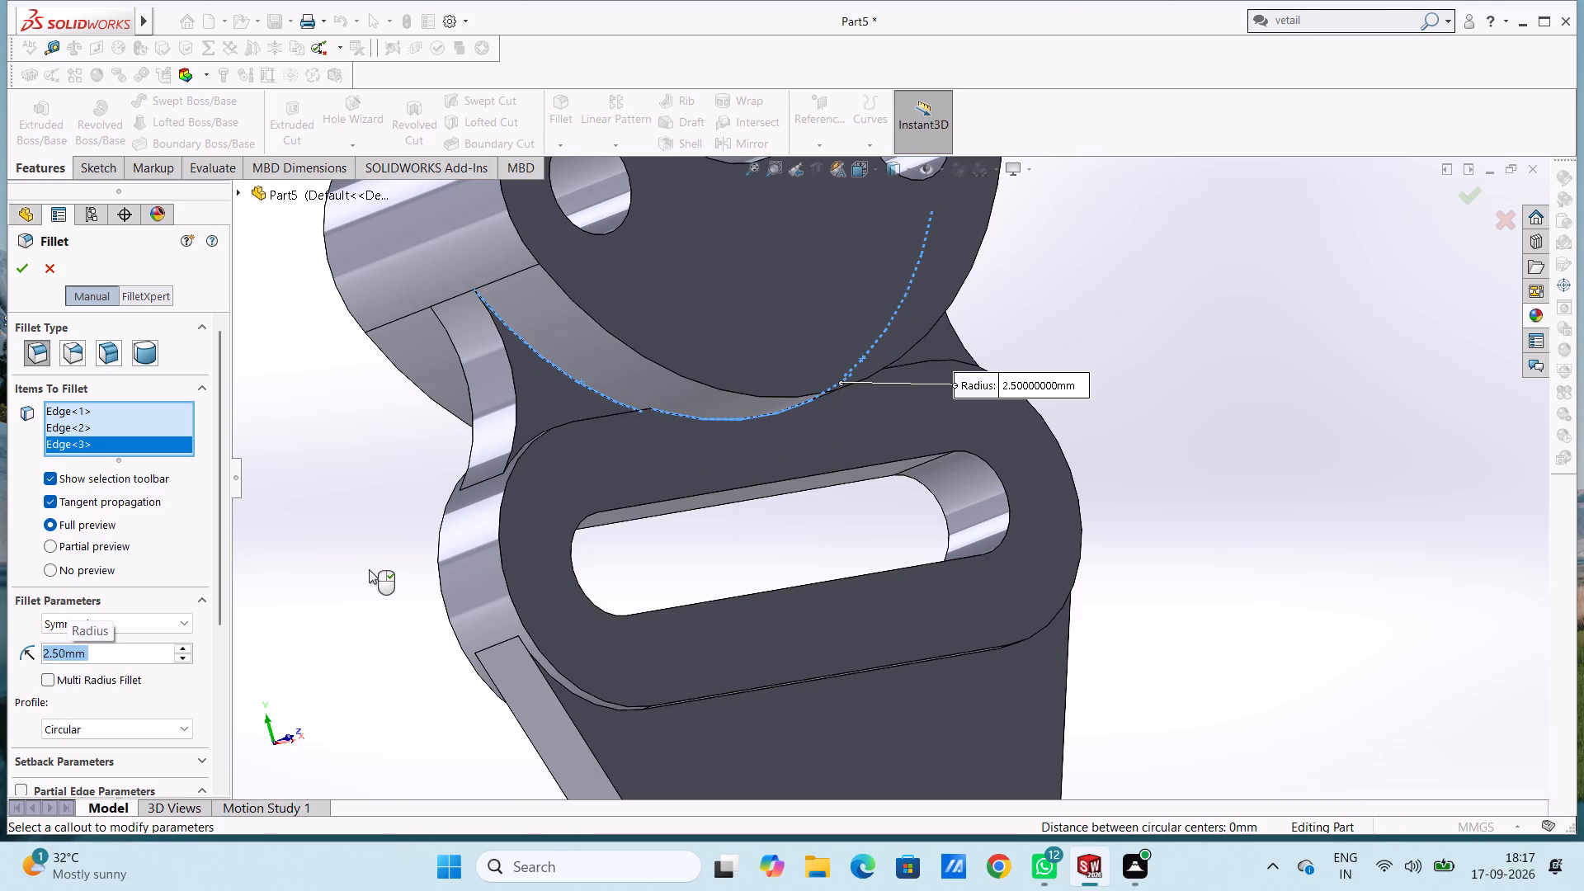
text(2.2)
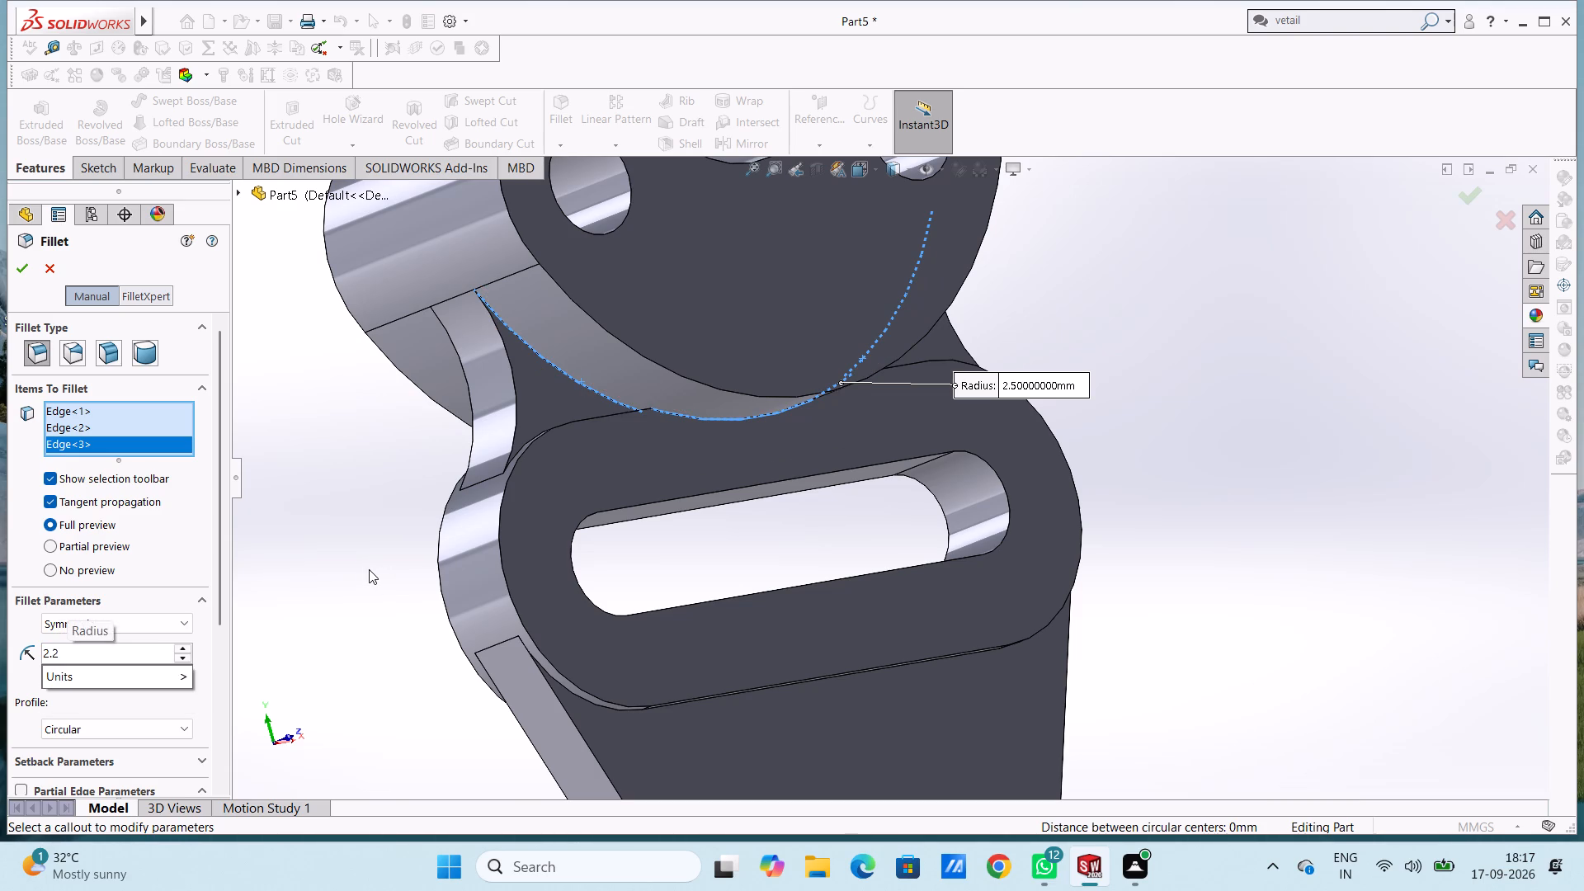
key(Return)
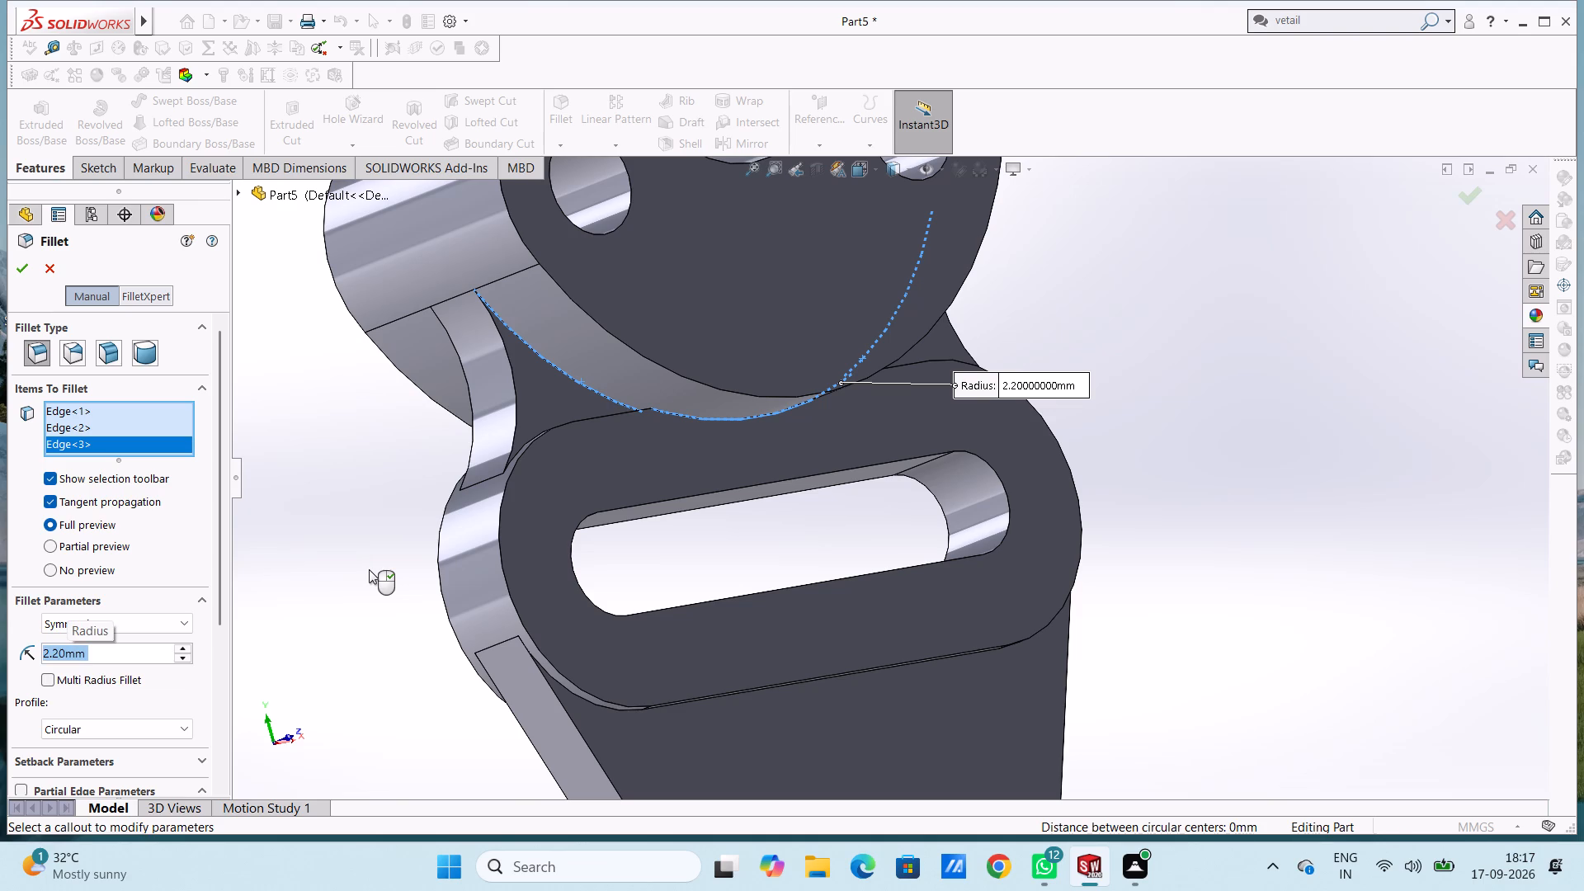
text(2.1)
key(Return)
Set the fillet radius to 2 mm and apply it to the three selected arc edges.
text(2.)
key(BackSpace)
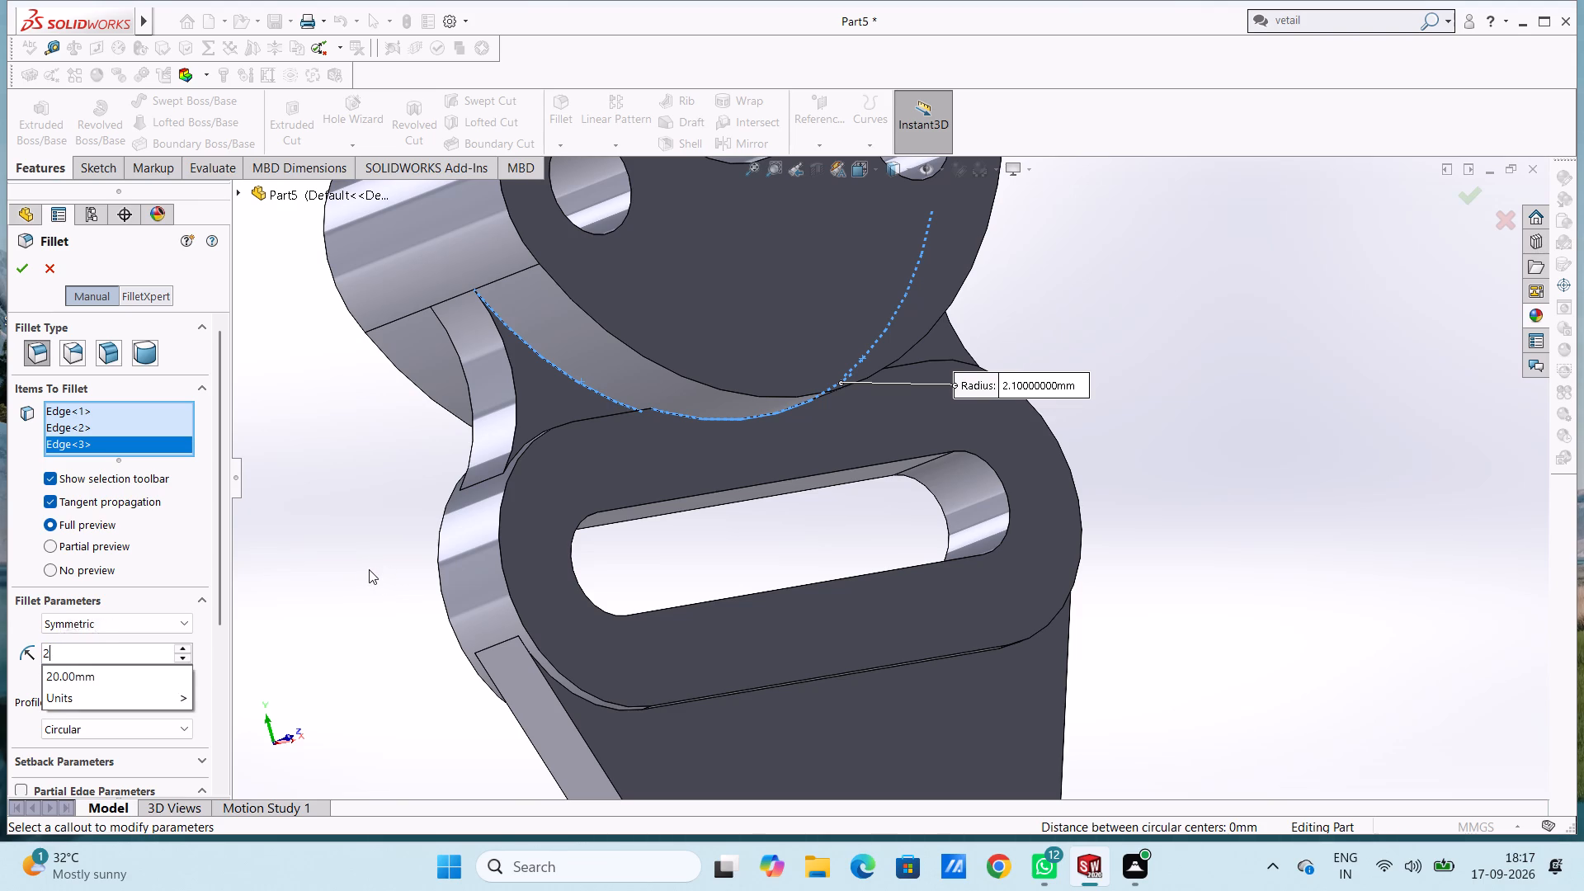
key(Return)
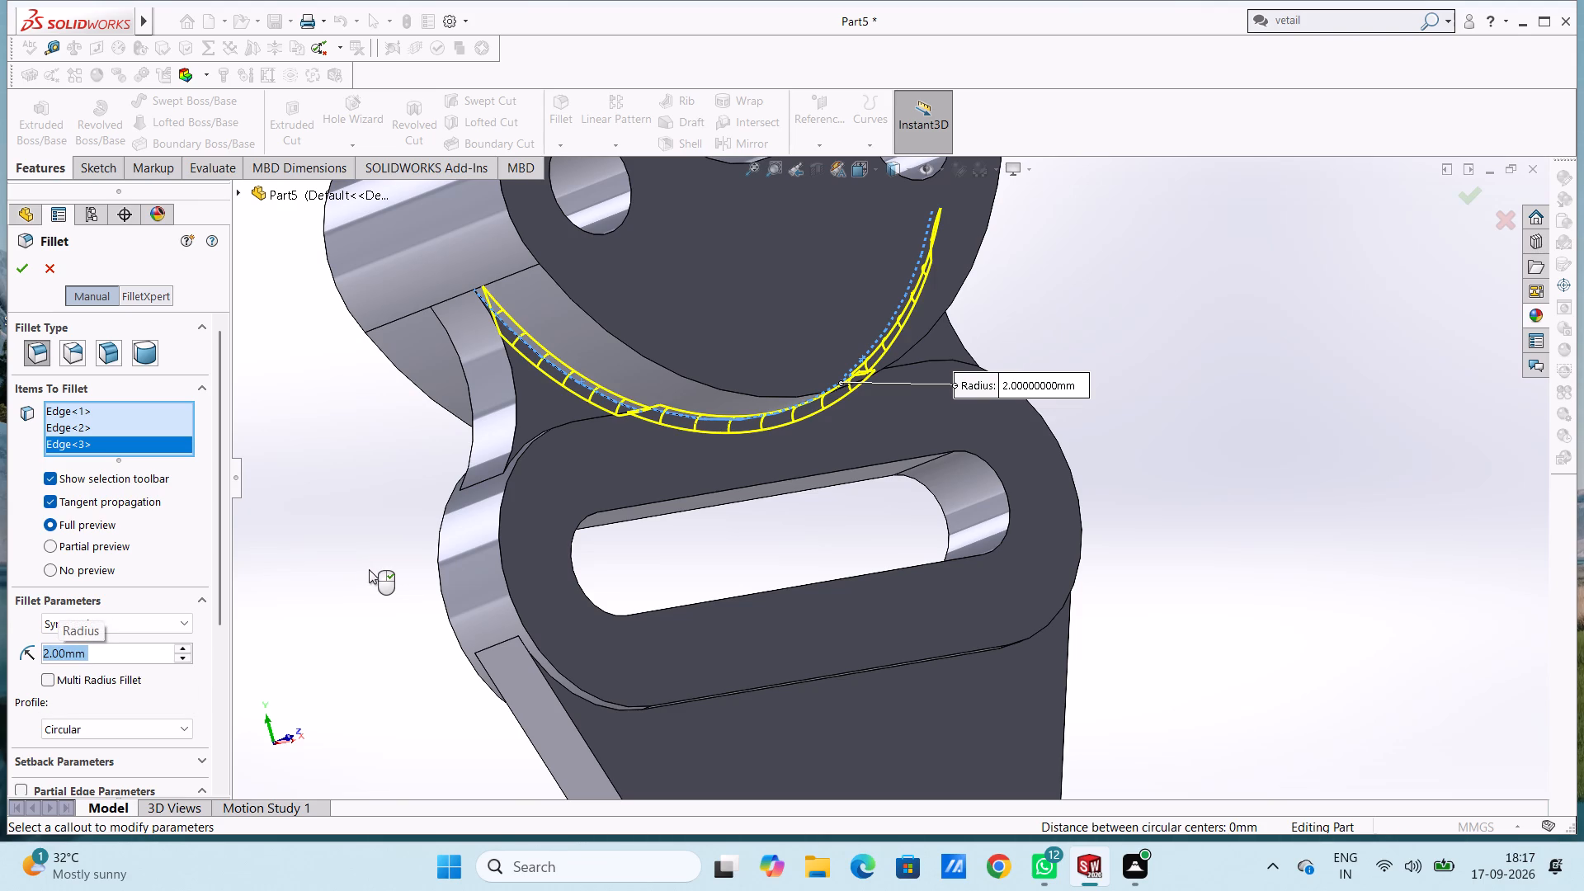
click(32, 274)
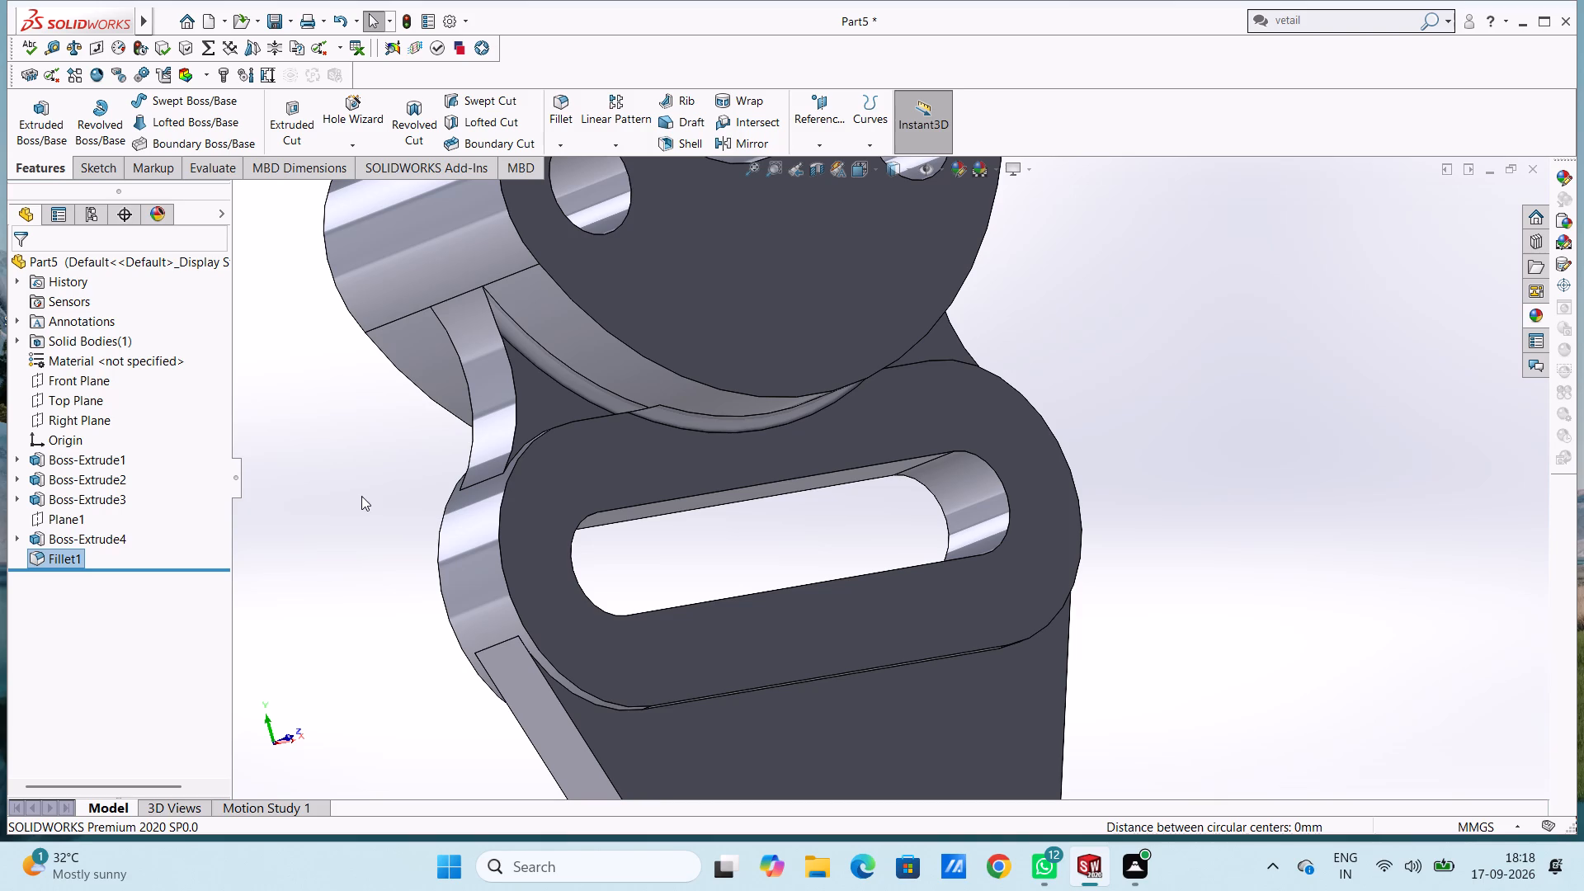
Apply a 2 mm constant-radius fillet to the three arc edges where the lug's underside meets the plate's back side.
middle_drag(363, 477, 258, 482)
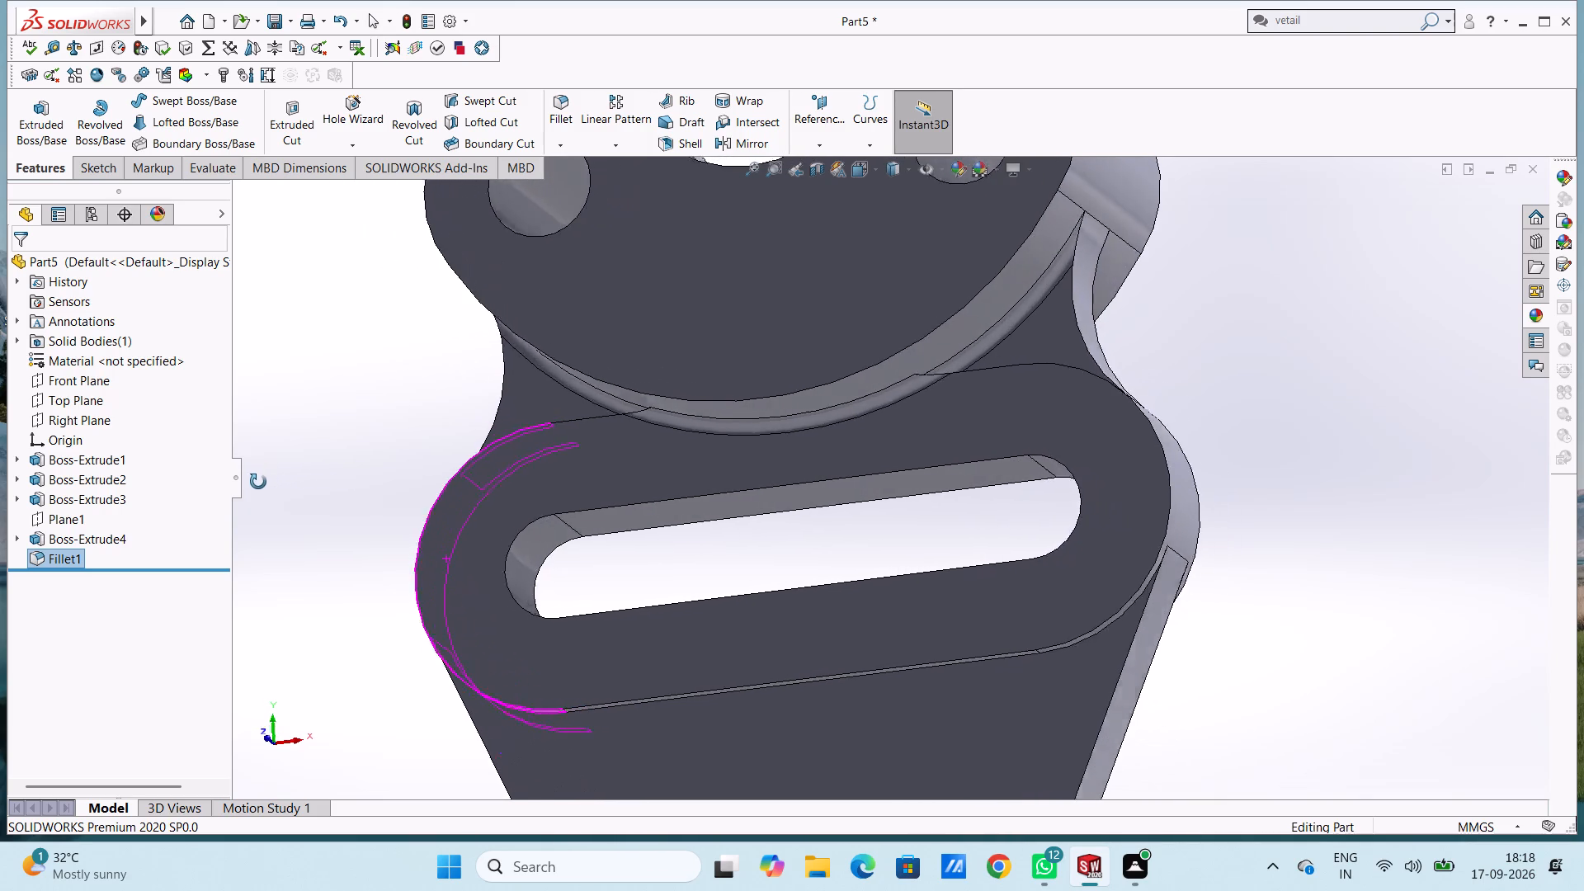
middle_drag(258, 482, 234, 495)
scroll(309, 530, up, 3)
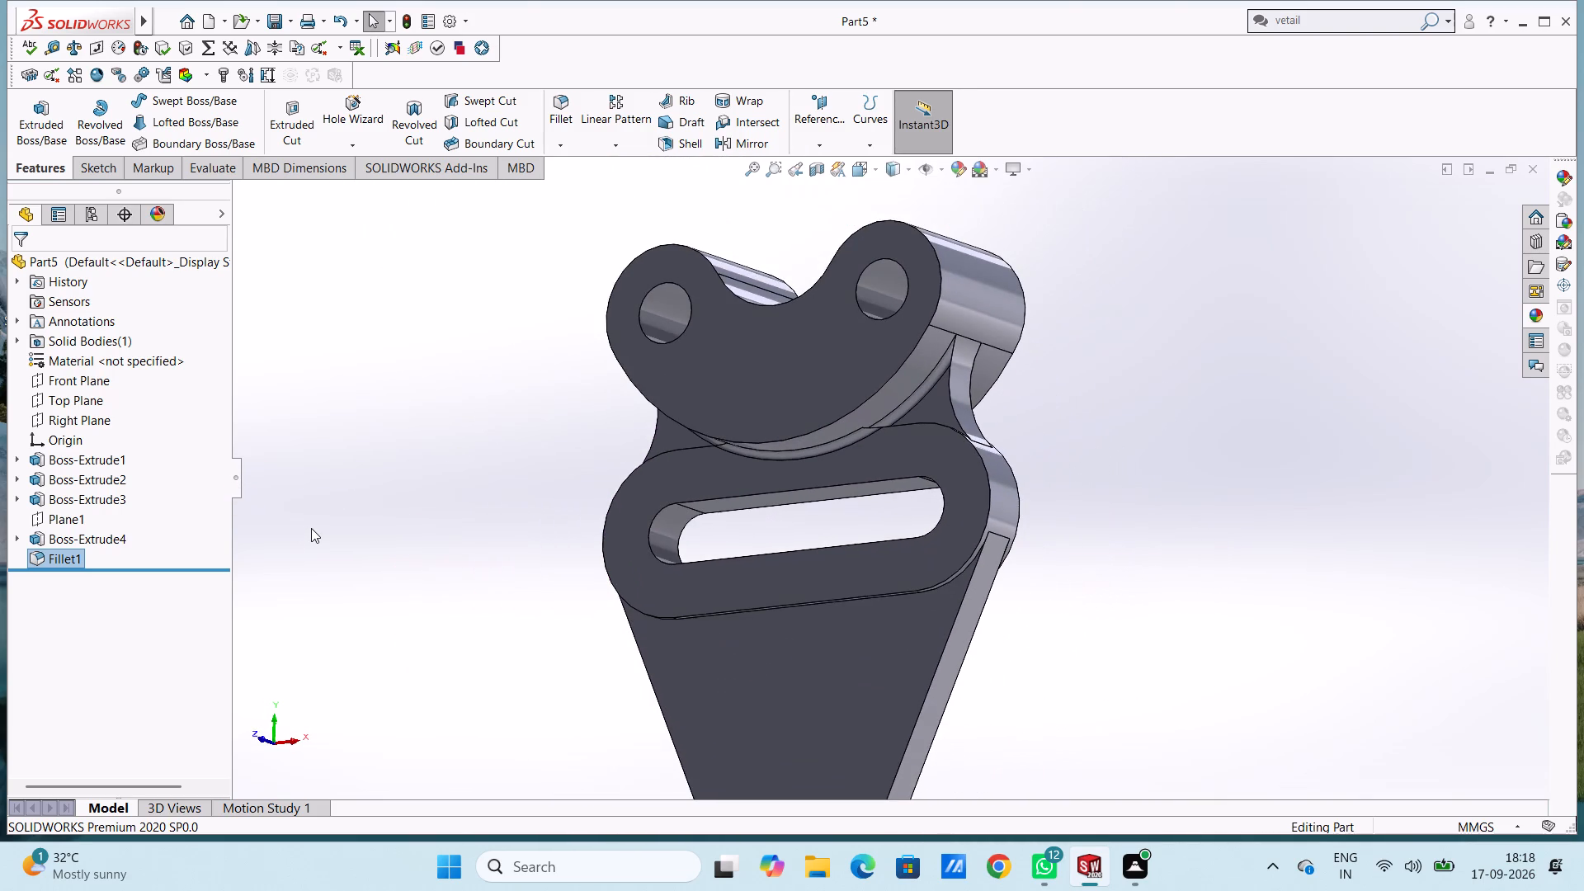
scroll(345, 492, down, 1)
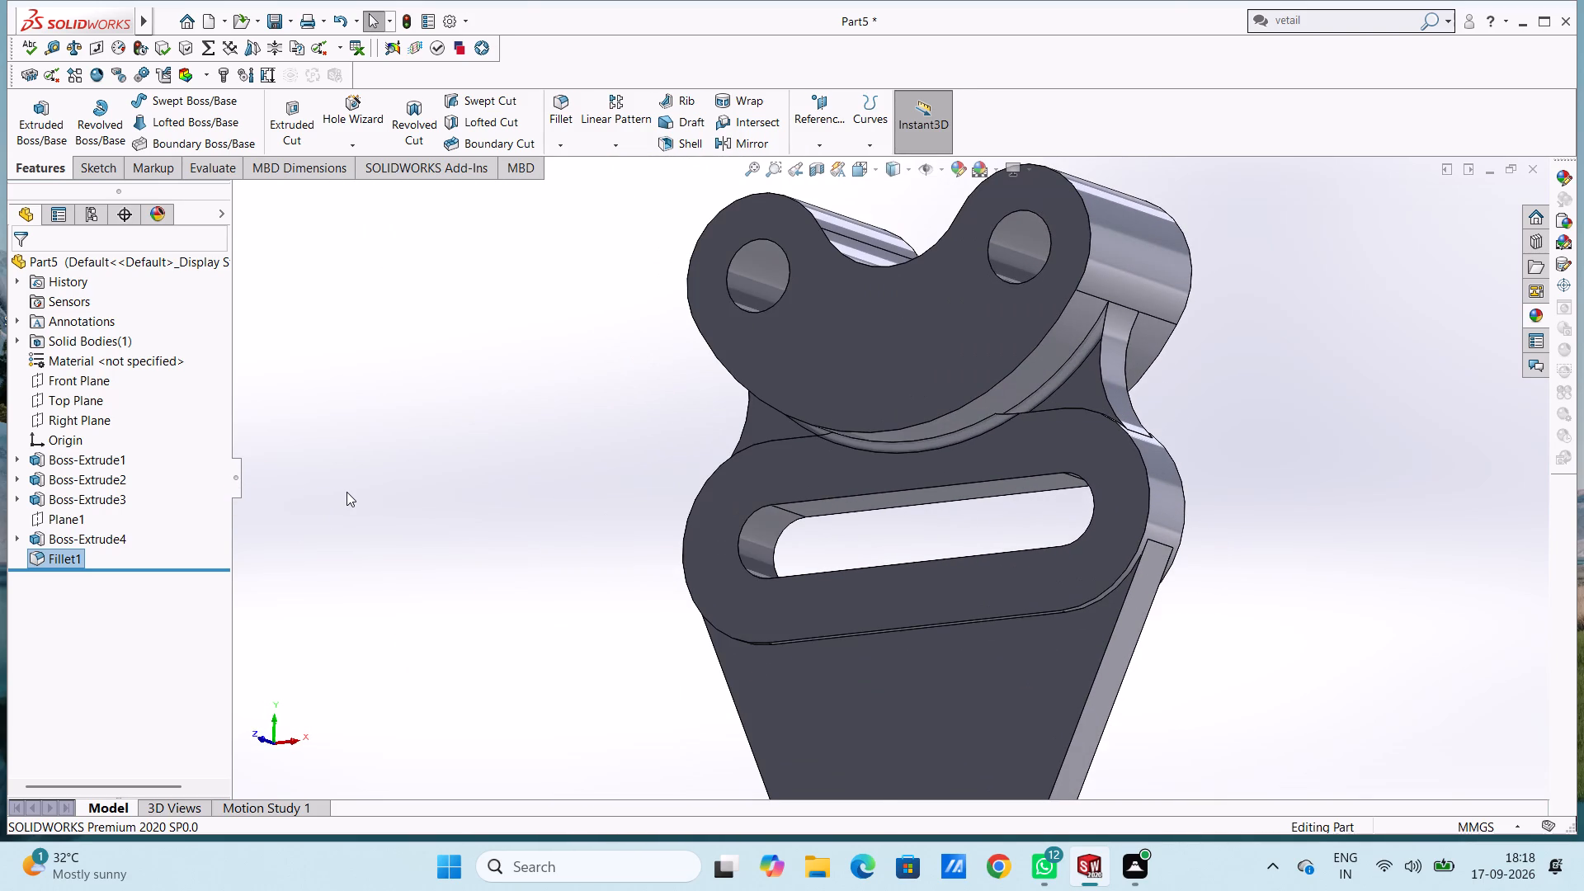
middle_drag(346, 492, 402, 397)
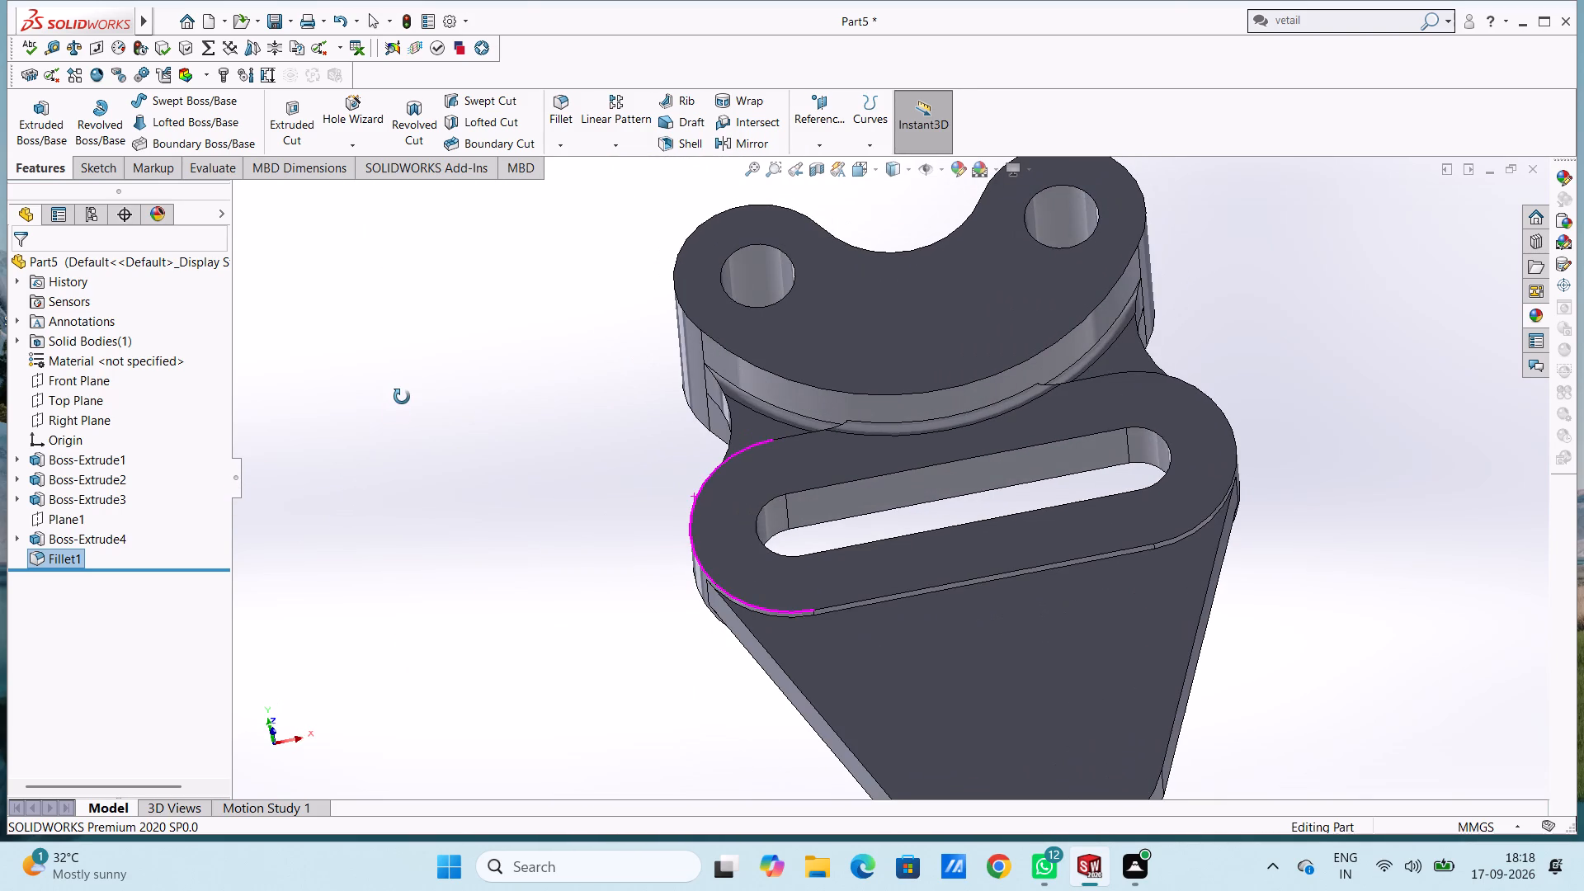
middle_drag(402, 397, 285, 603)
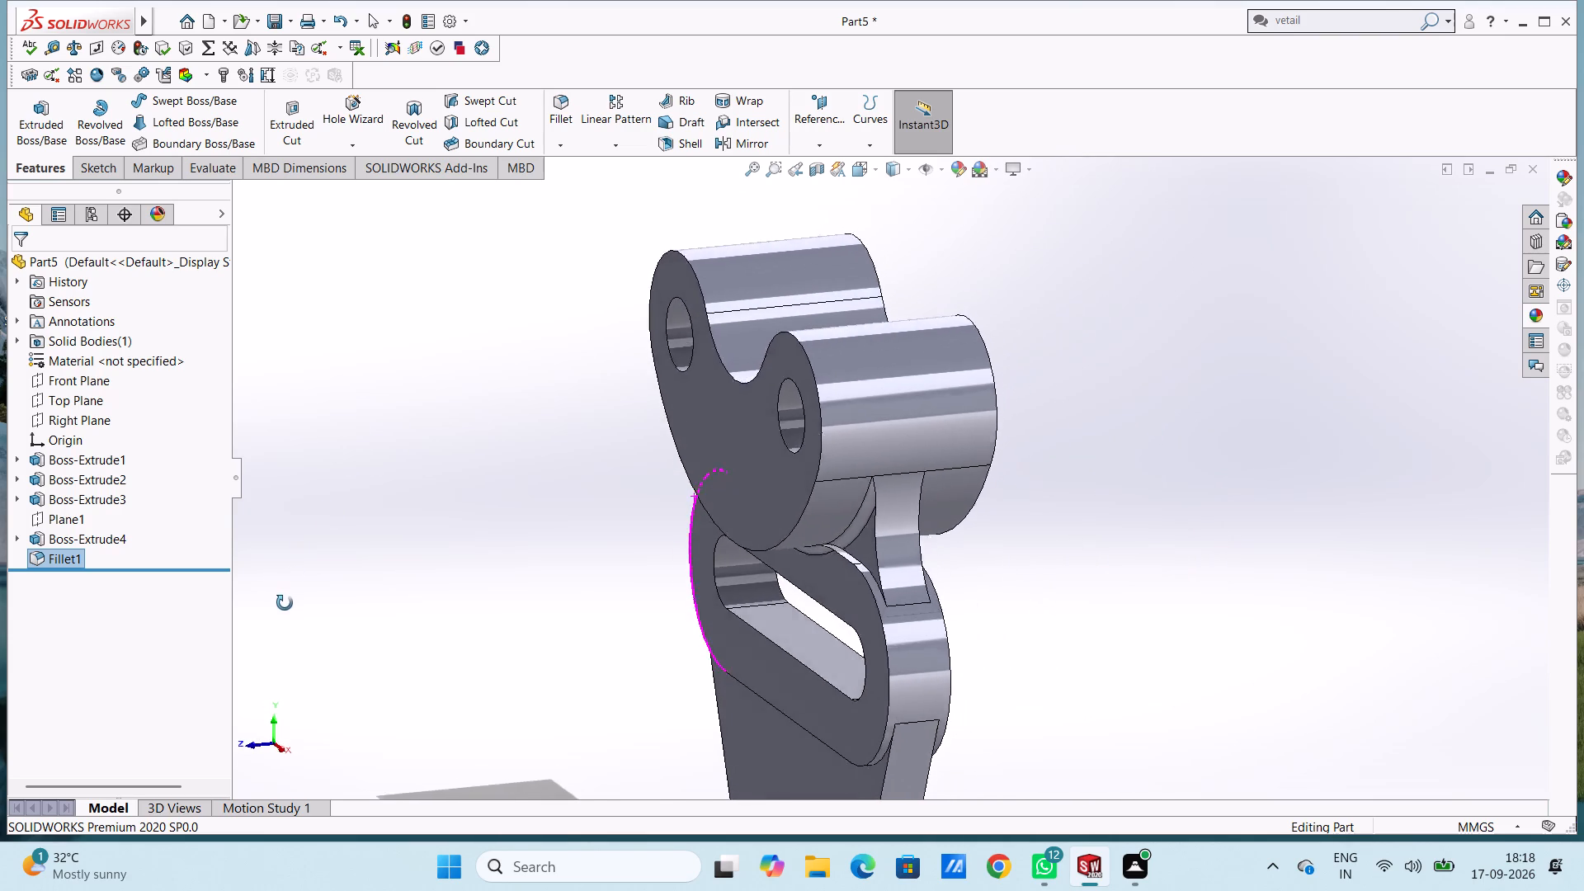
middle_drag(285, 603, 614, 635)
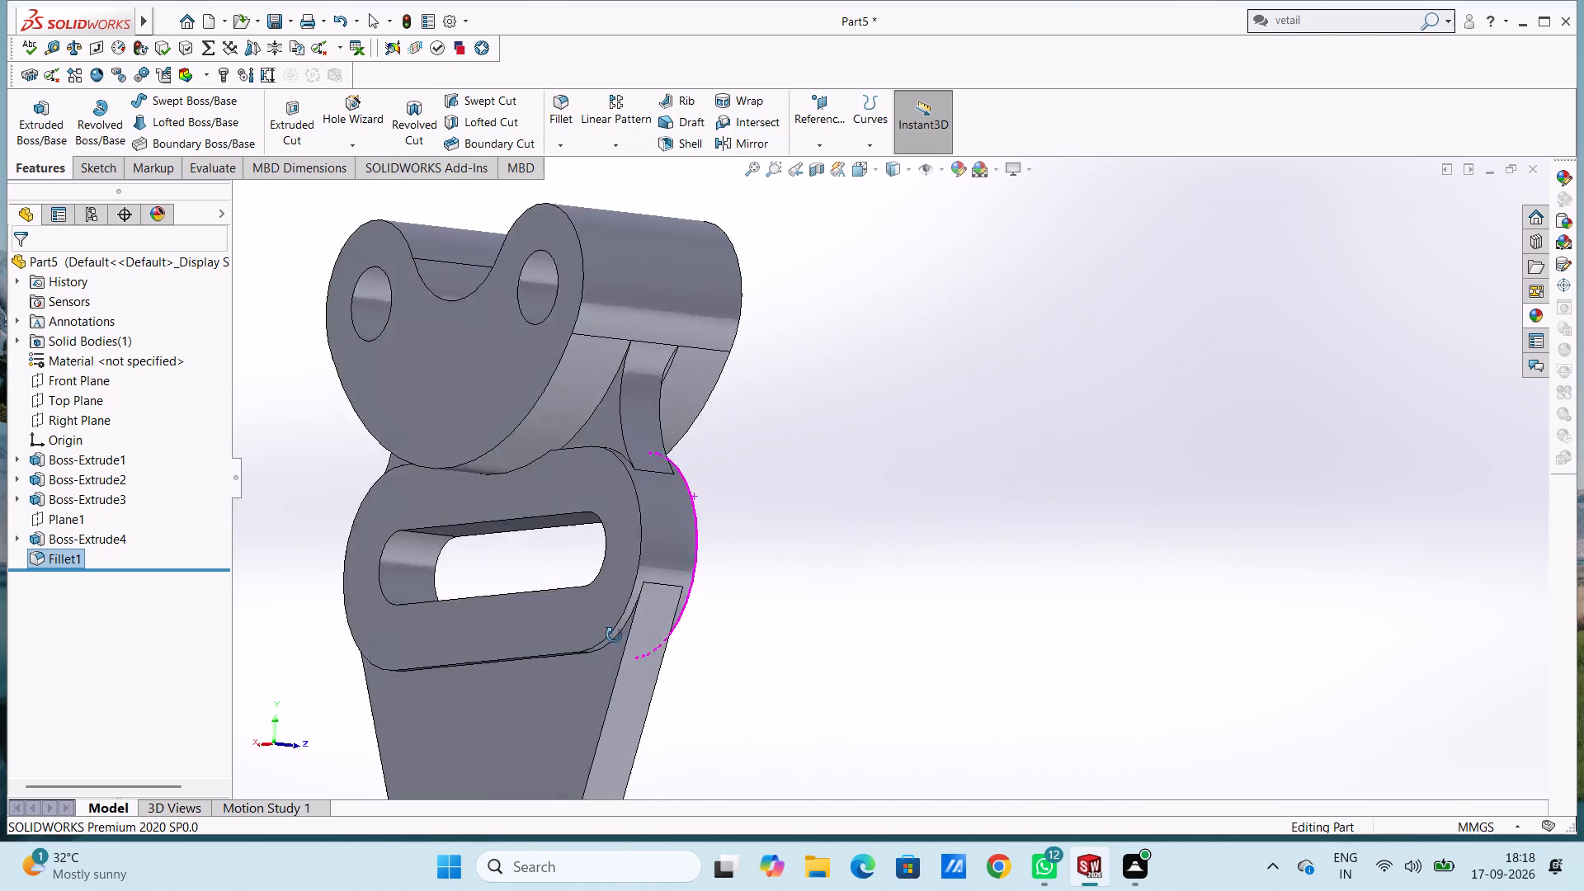
middle_drag(614, 635, 665, 612)
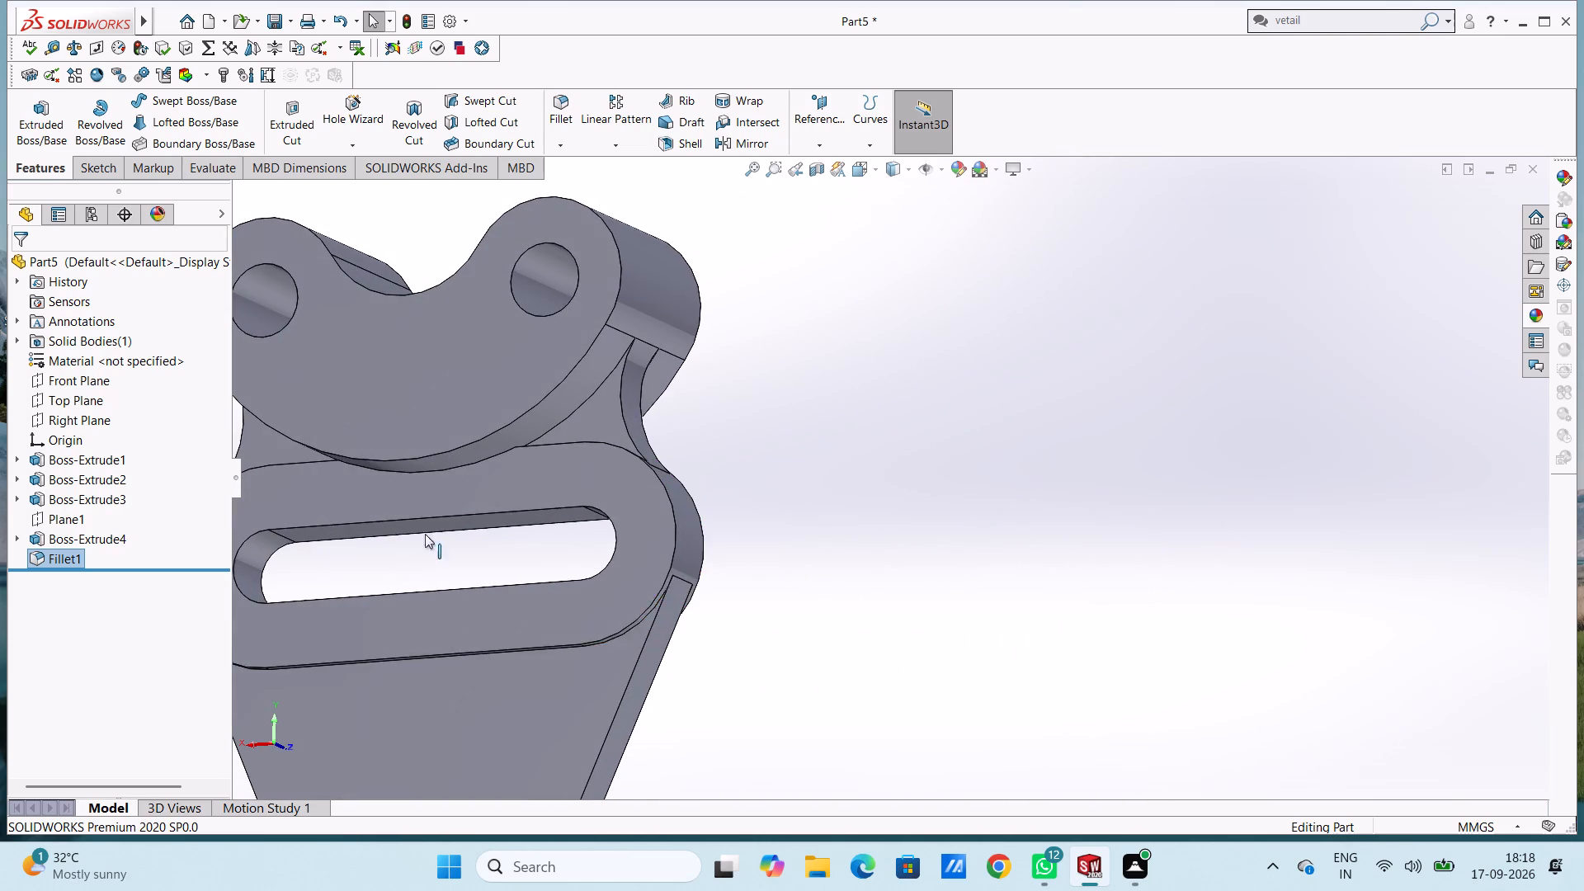
scroll(426, 526, down, 3)
middle_drag(402, 498, 543, 448)
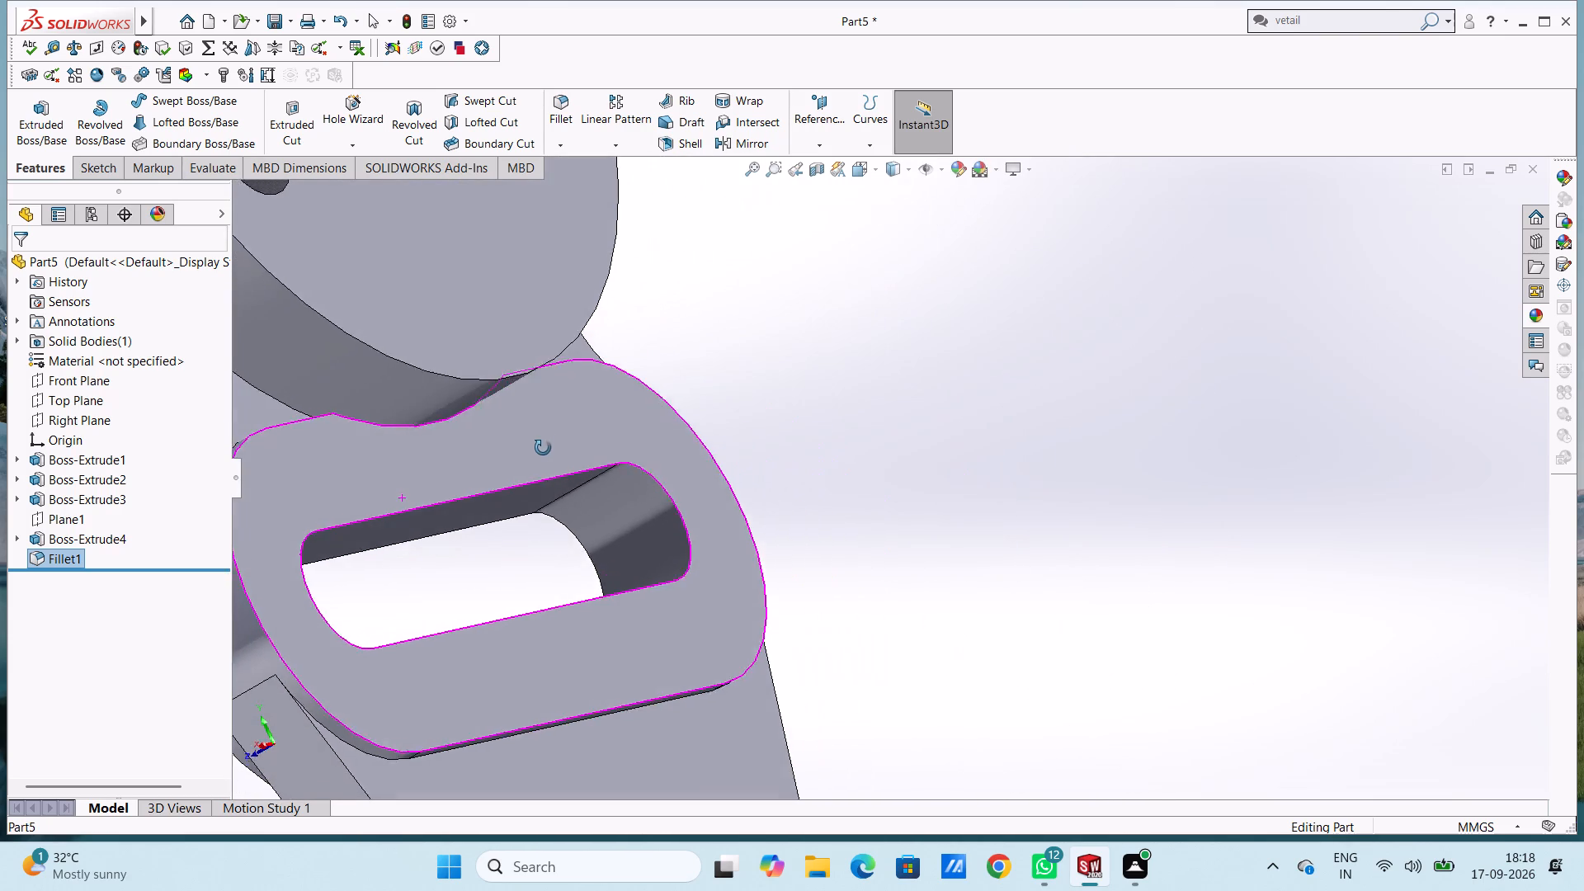
middle_drag(543, 448, 403, 478)
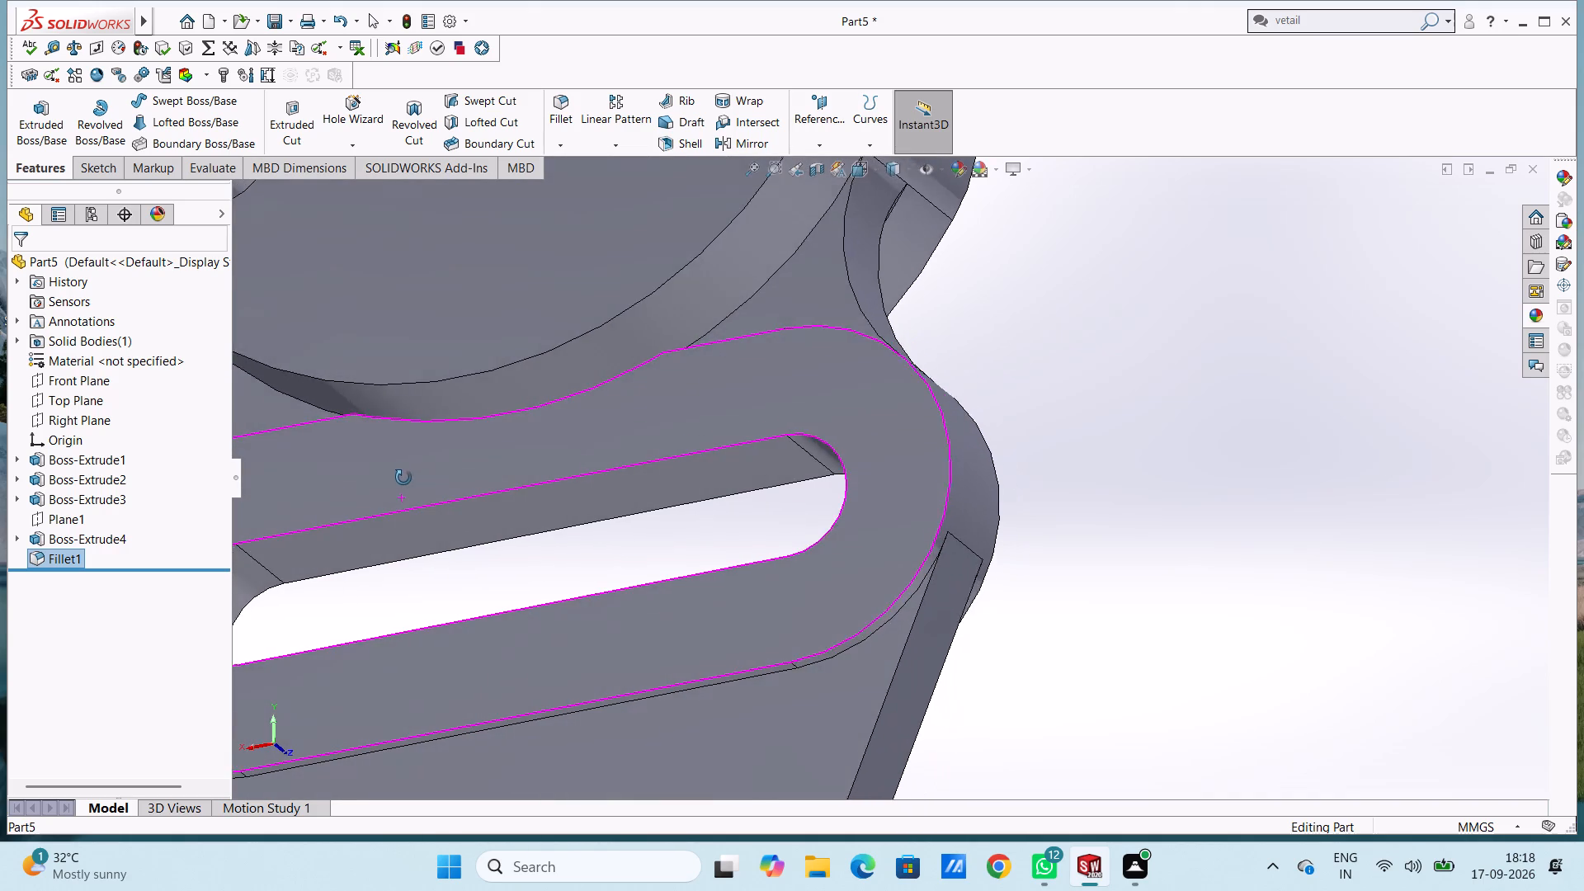
middle_drag(403, 478, 379, 516)
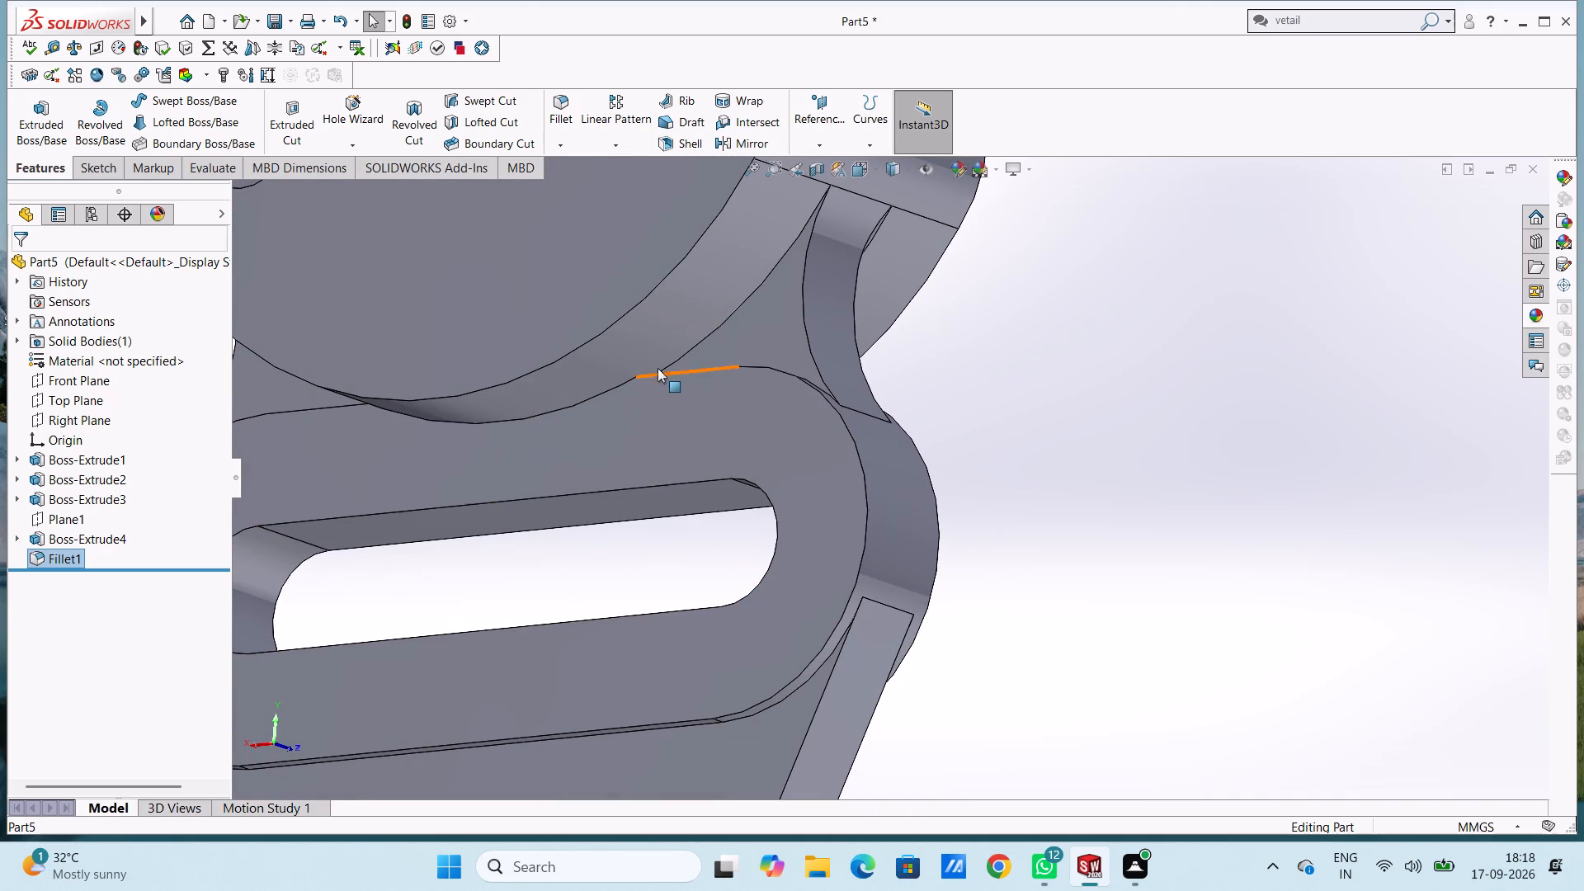
click(687, 354)
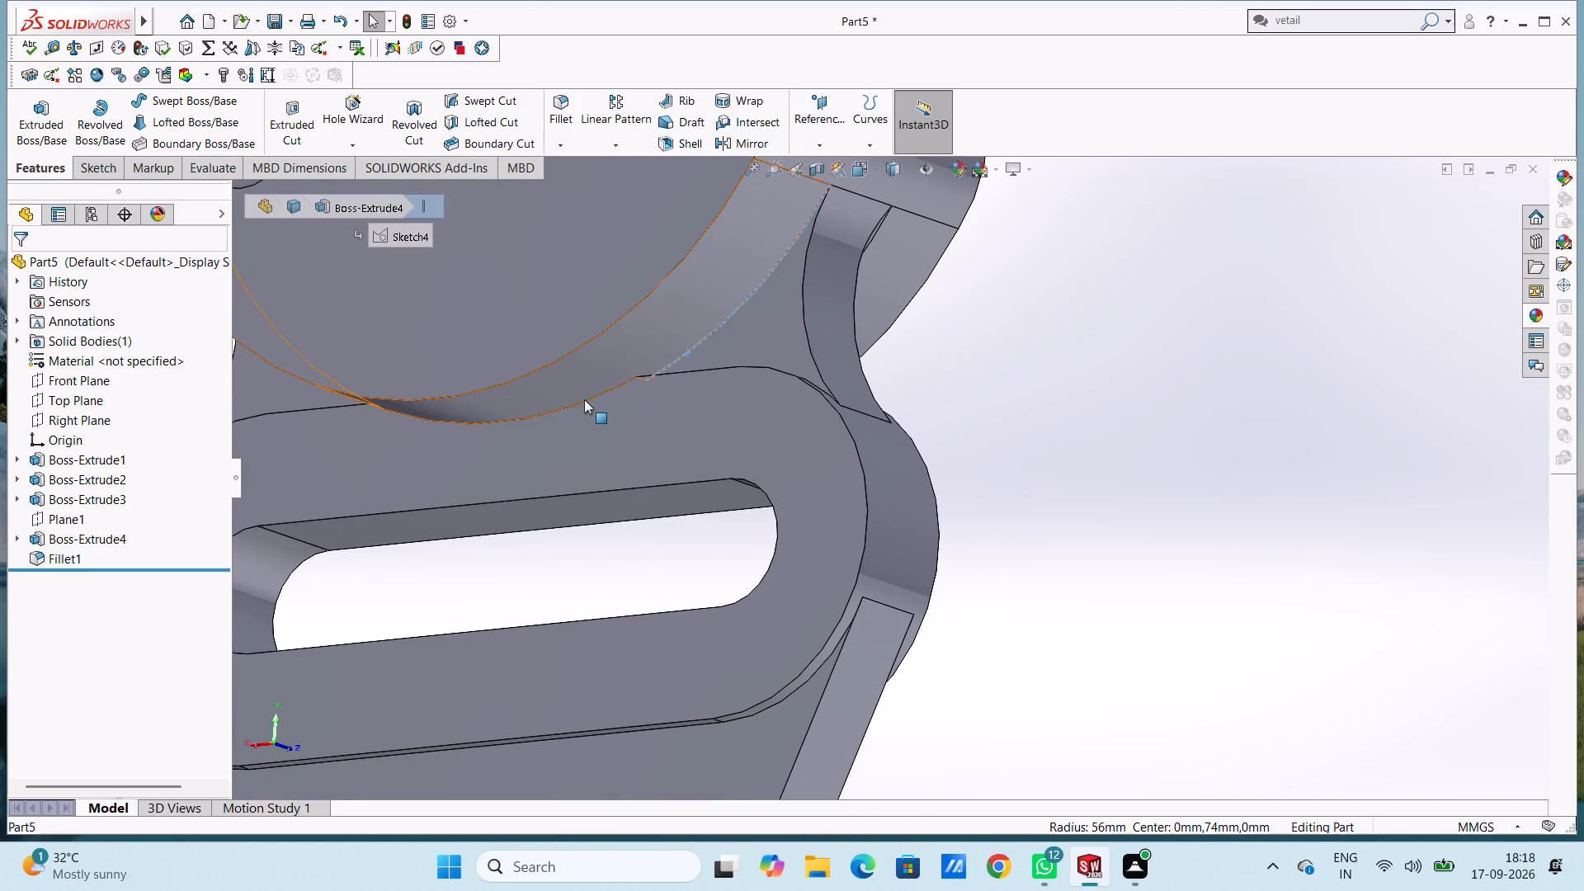
click(584, 402)
middle_drag(446, 464, 566, 460)
click(302, 396)
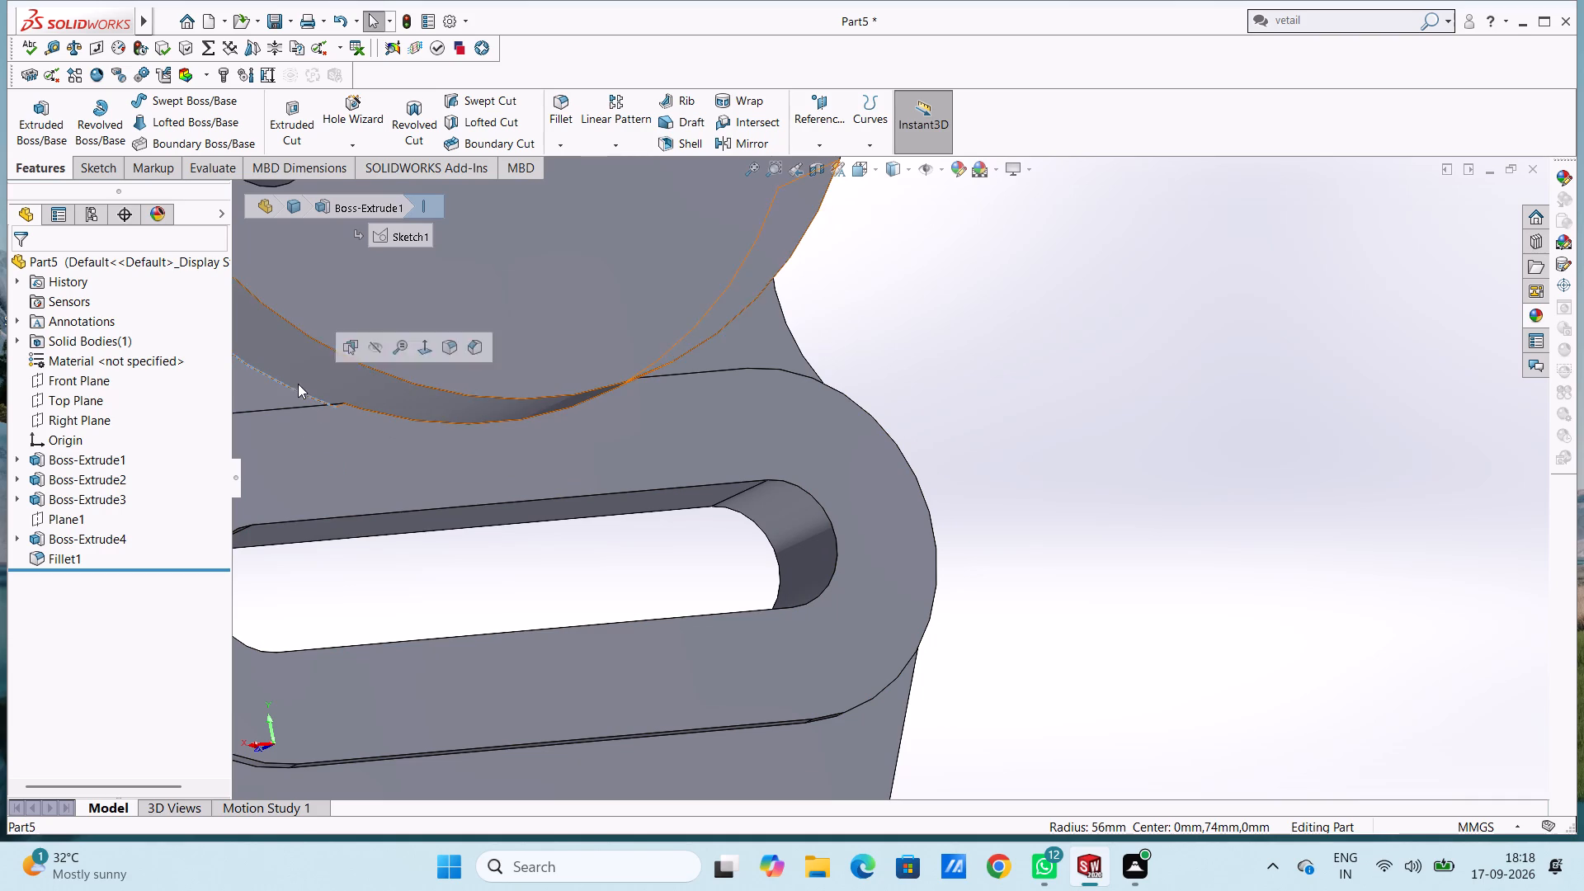
click(565, 107)
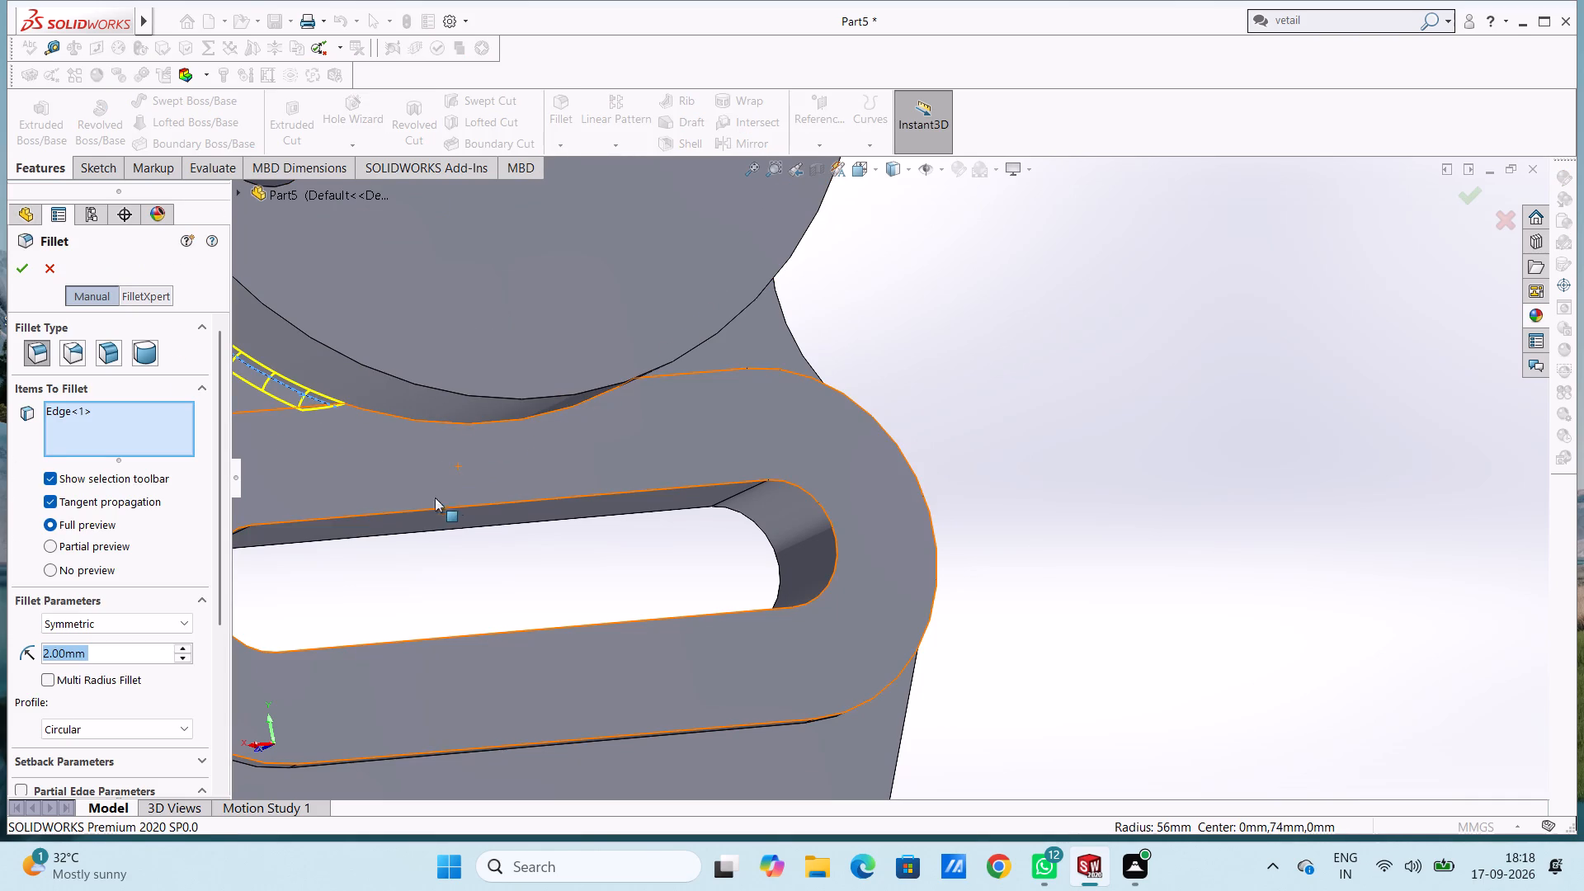
click(416, 419)
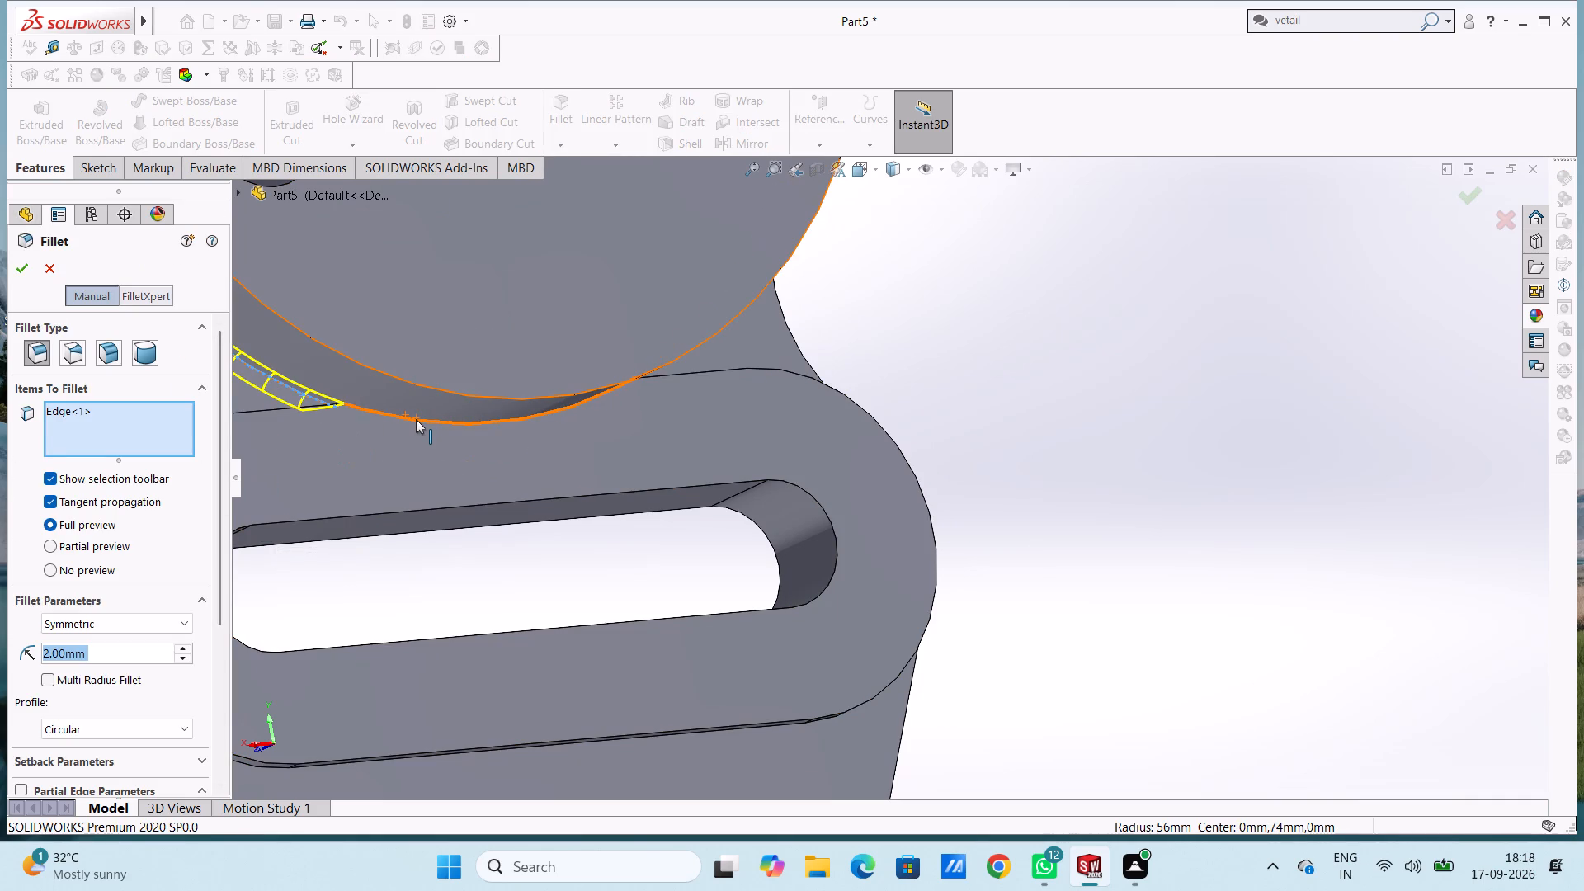
middle_drag(1029, 323, 904, 357)
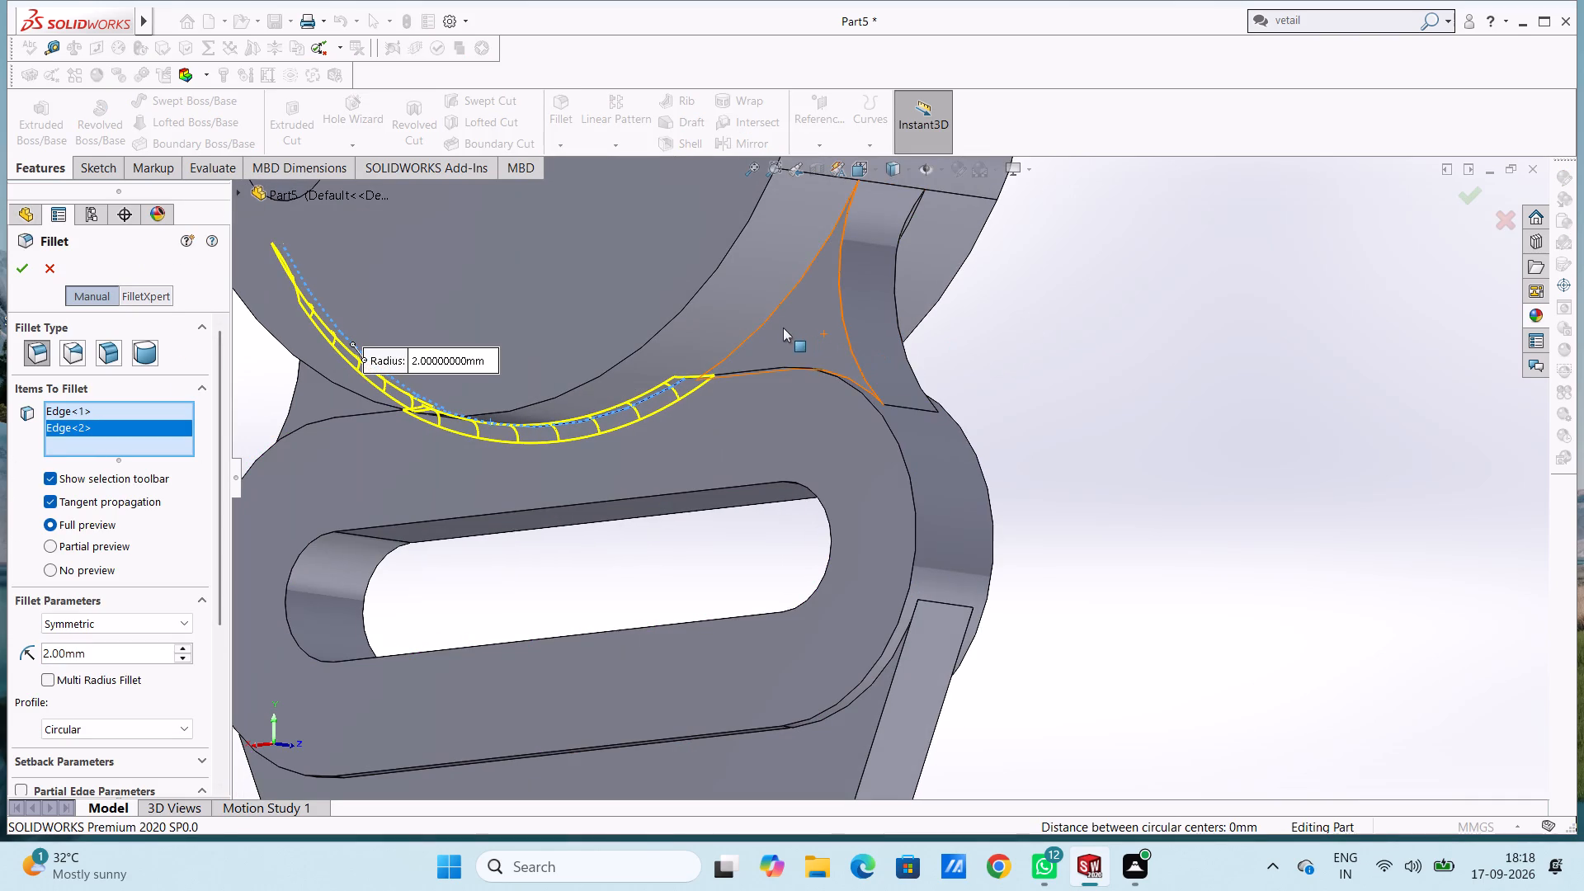
click(761, 325)
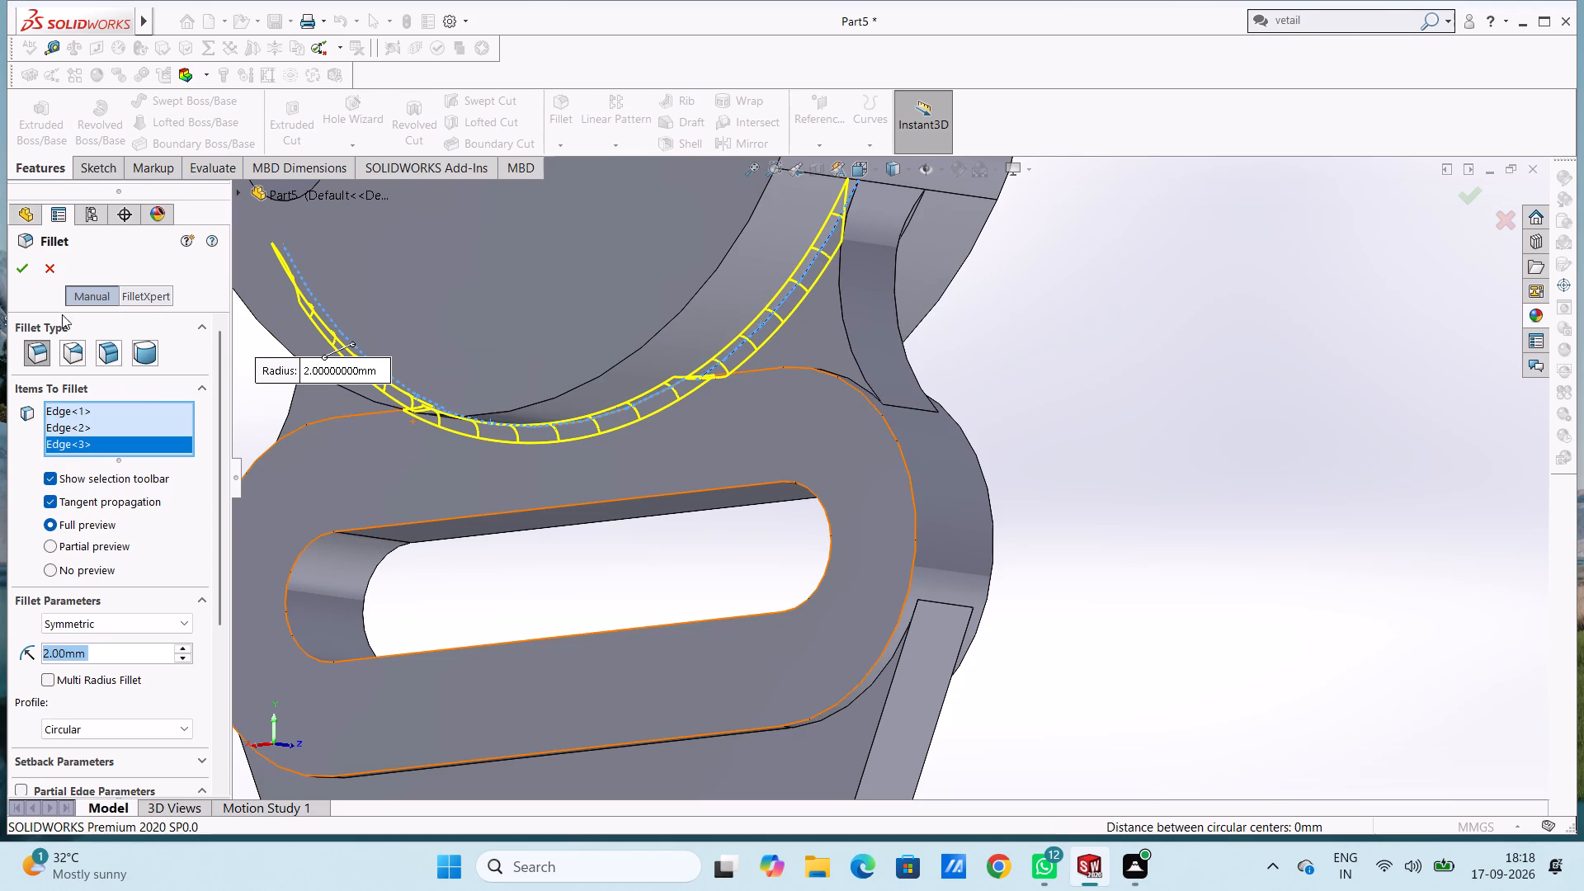
click(26, 273)
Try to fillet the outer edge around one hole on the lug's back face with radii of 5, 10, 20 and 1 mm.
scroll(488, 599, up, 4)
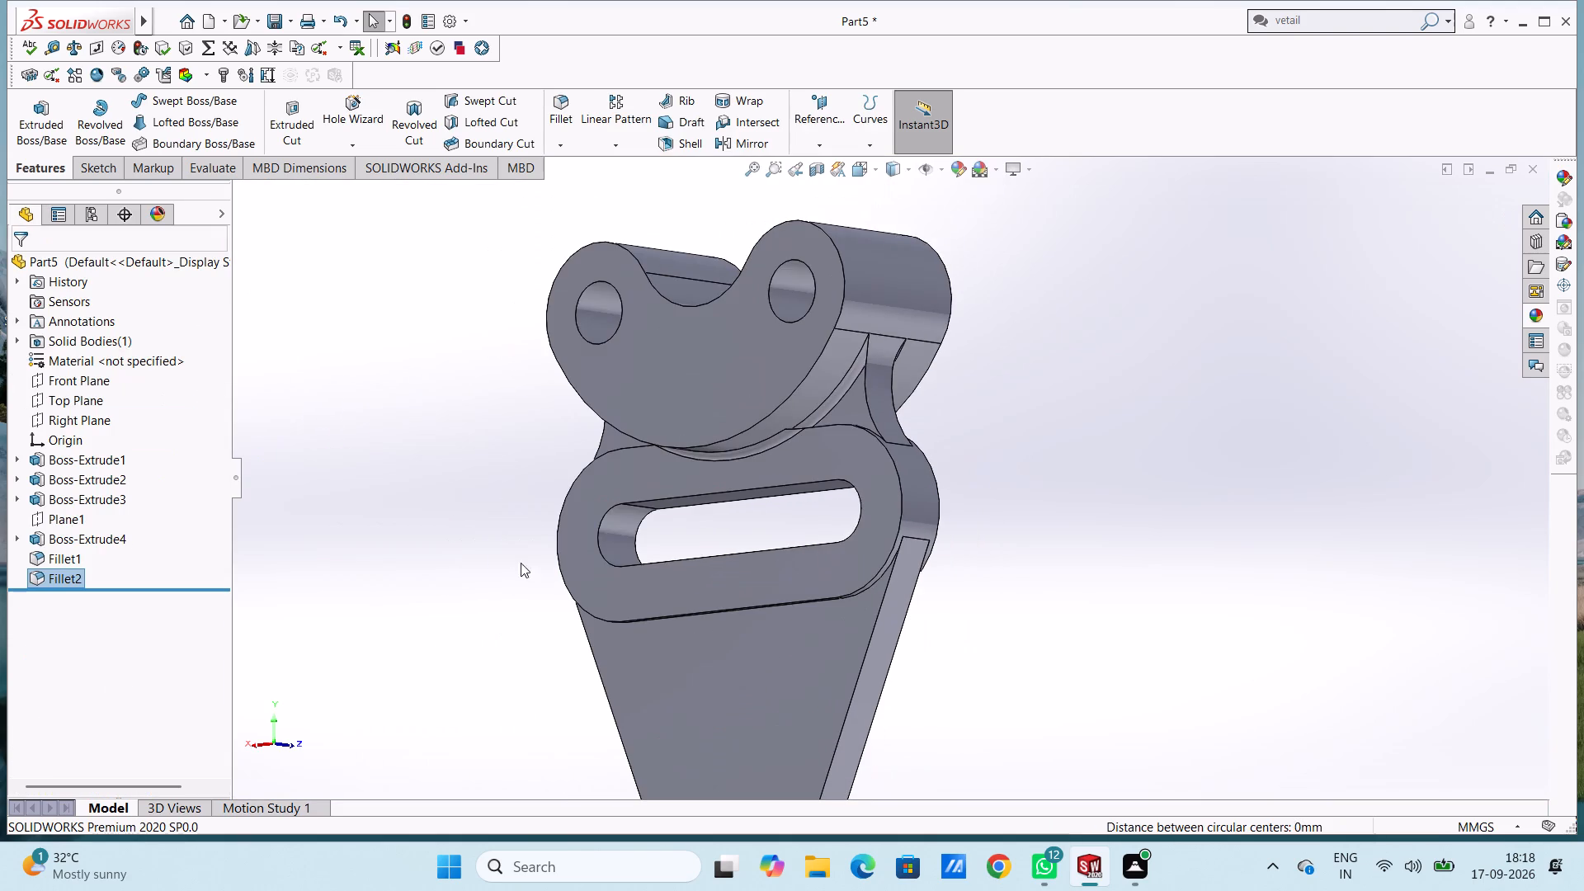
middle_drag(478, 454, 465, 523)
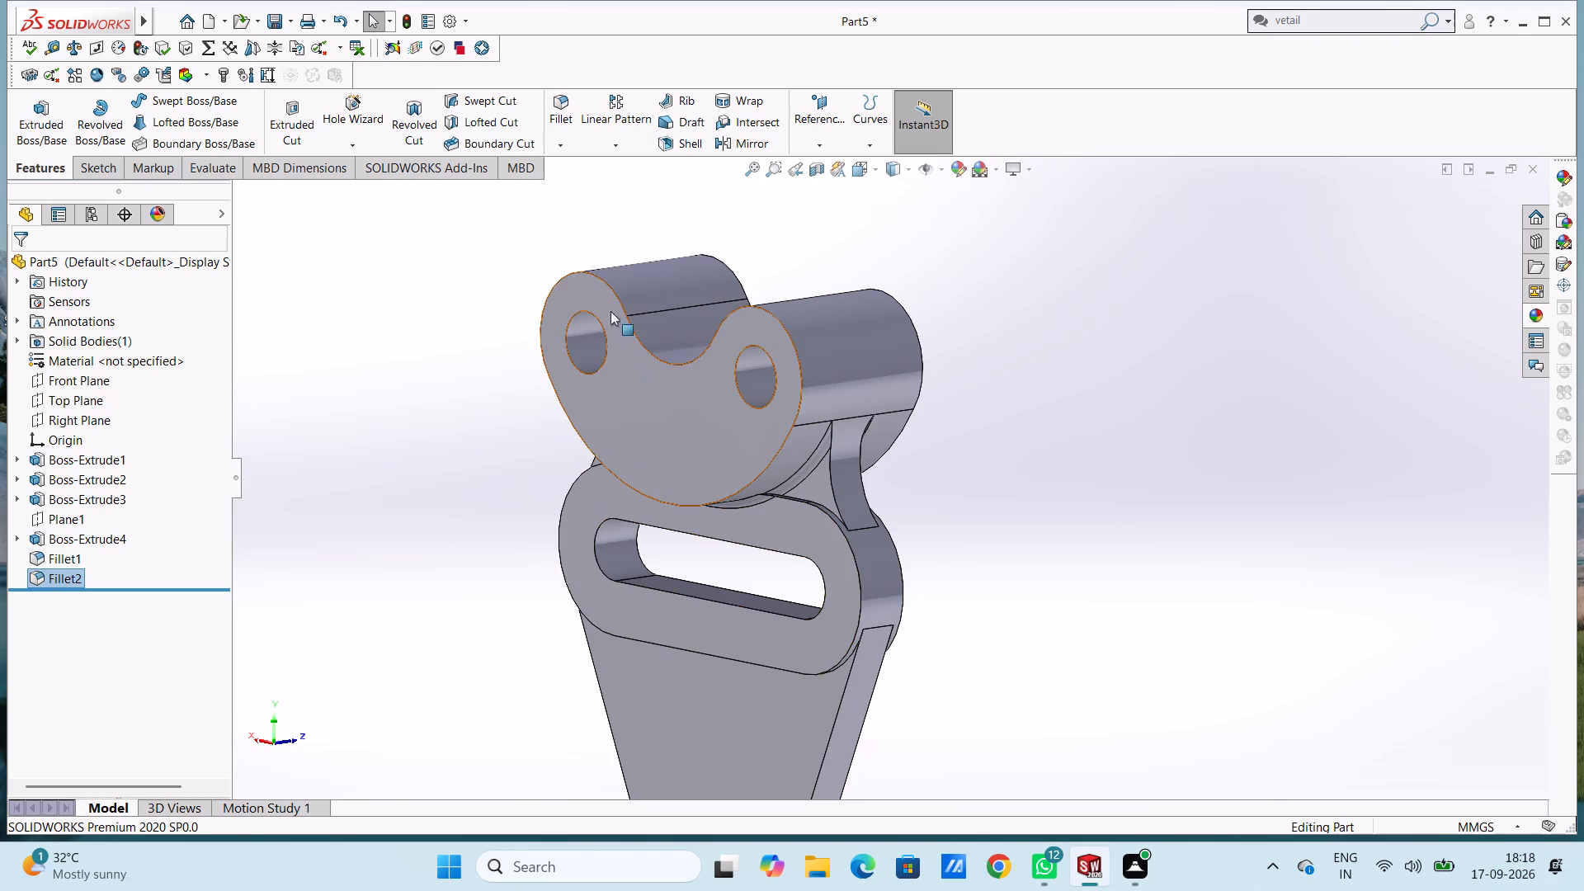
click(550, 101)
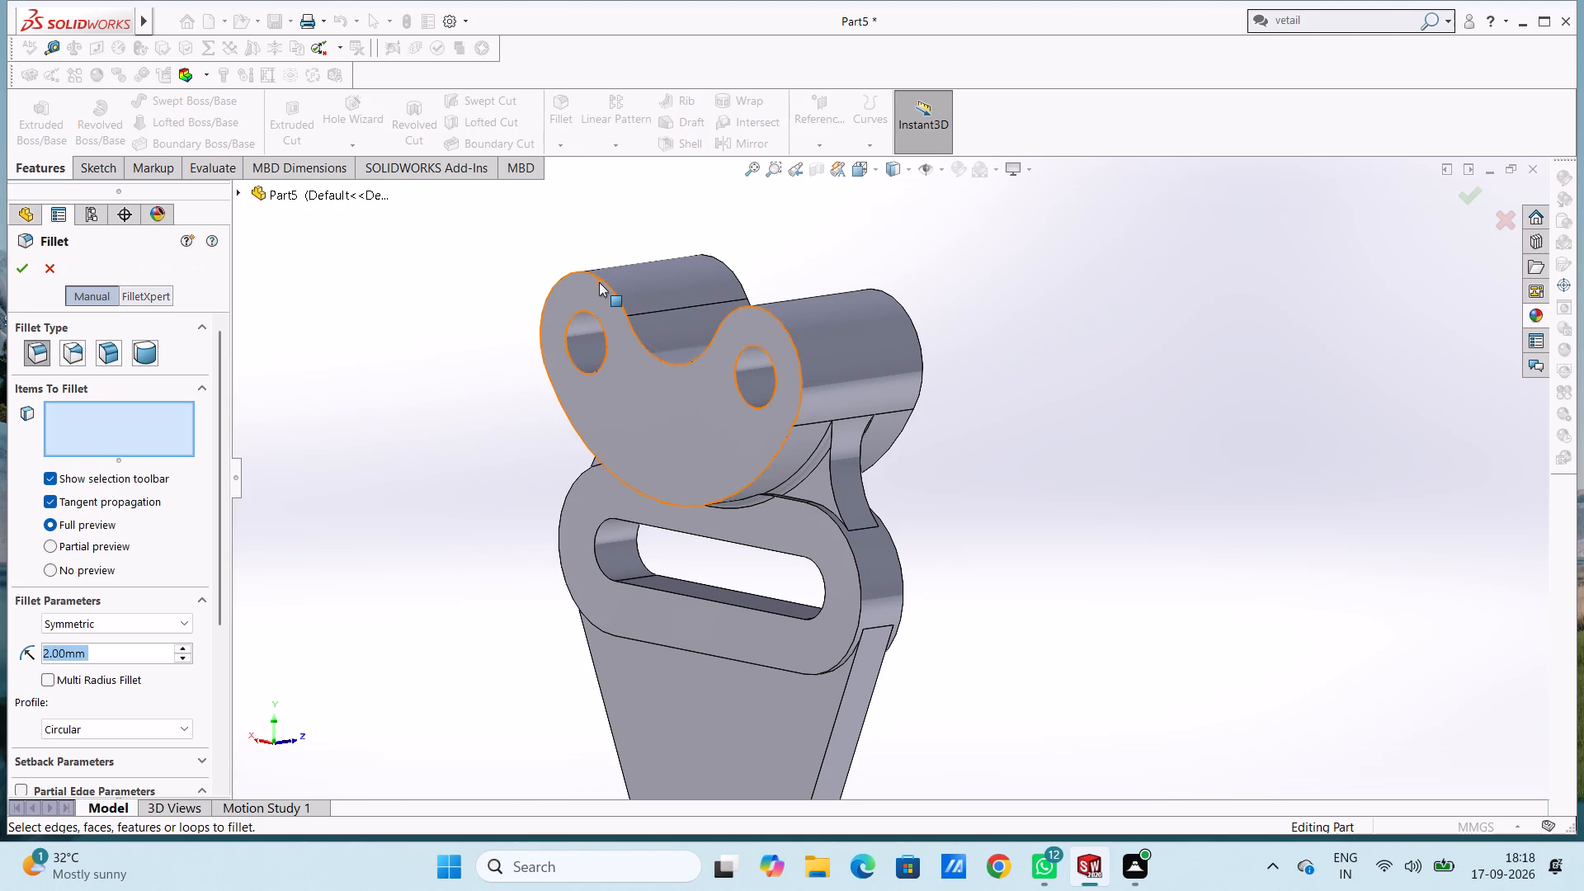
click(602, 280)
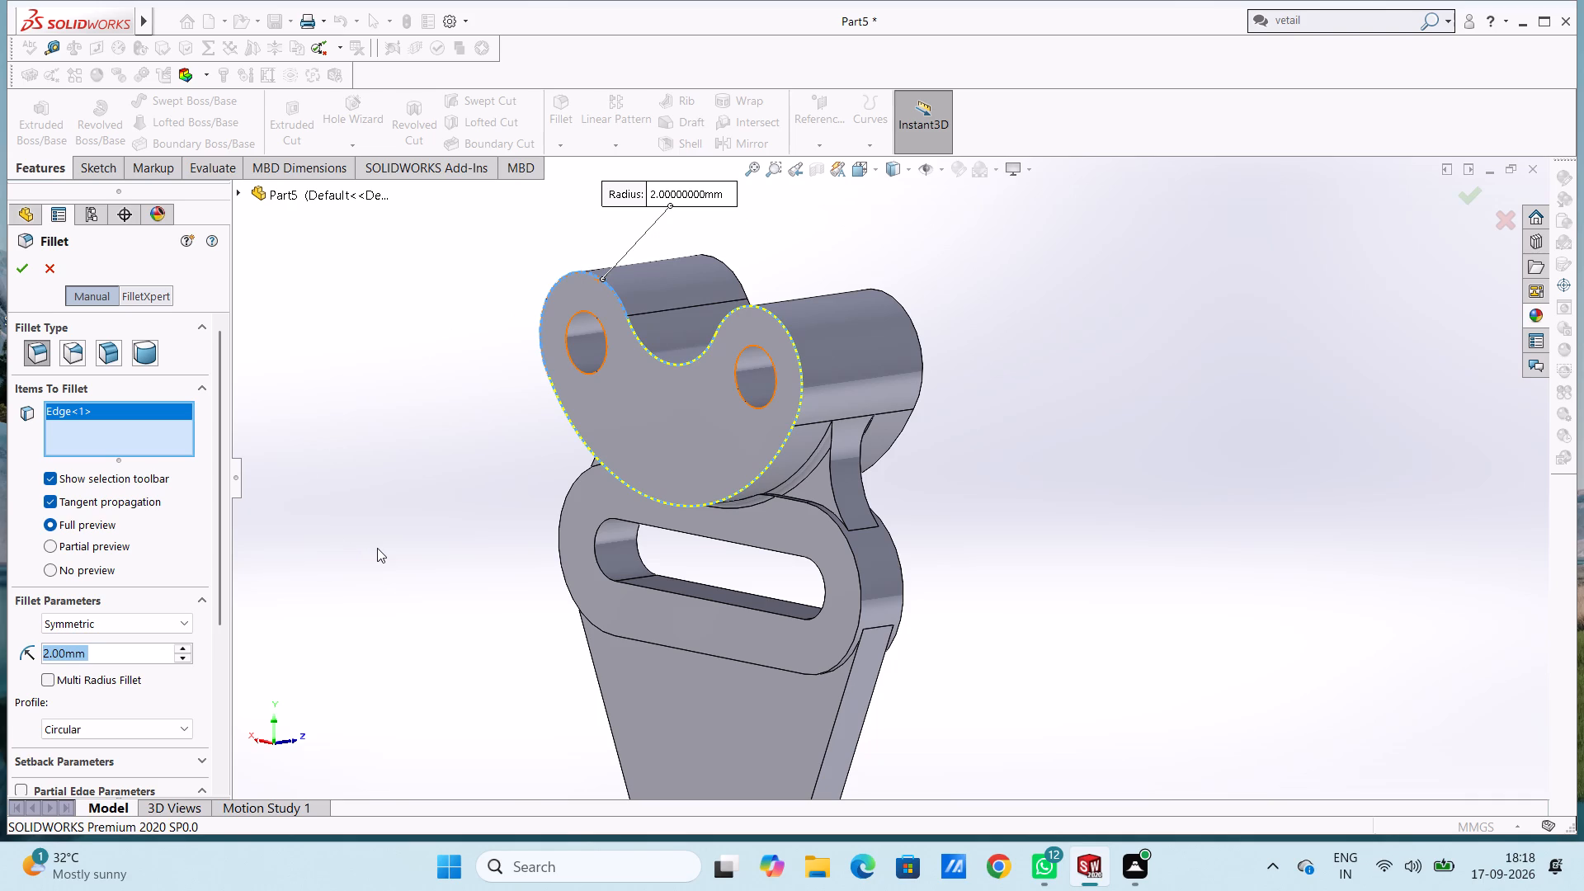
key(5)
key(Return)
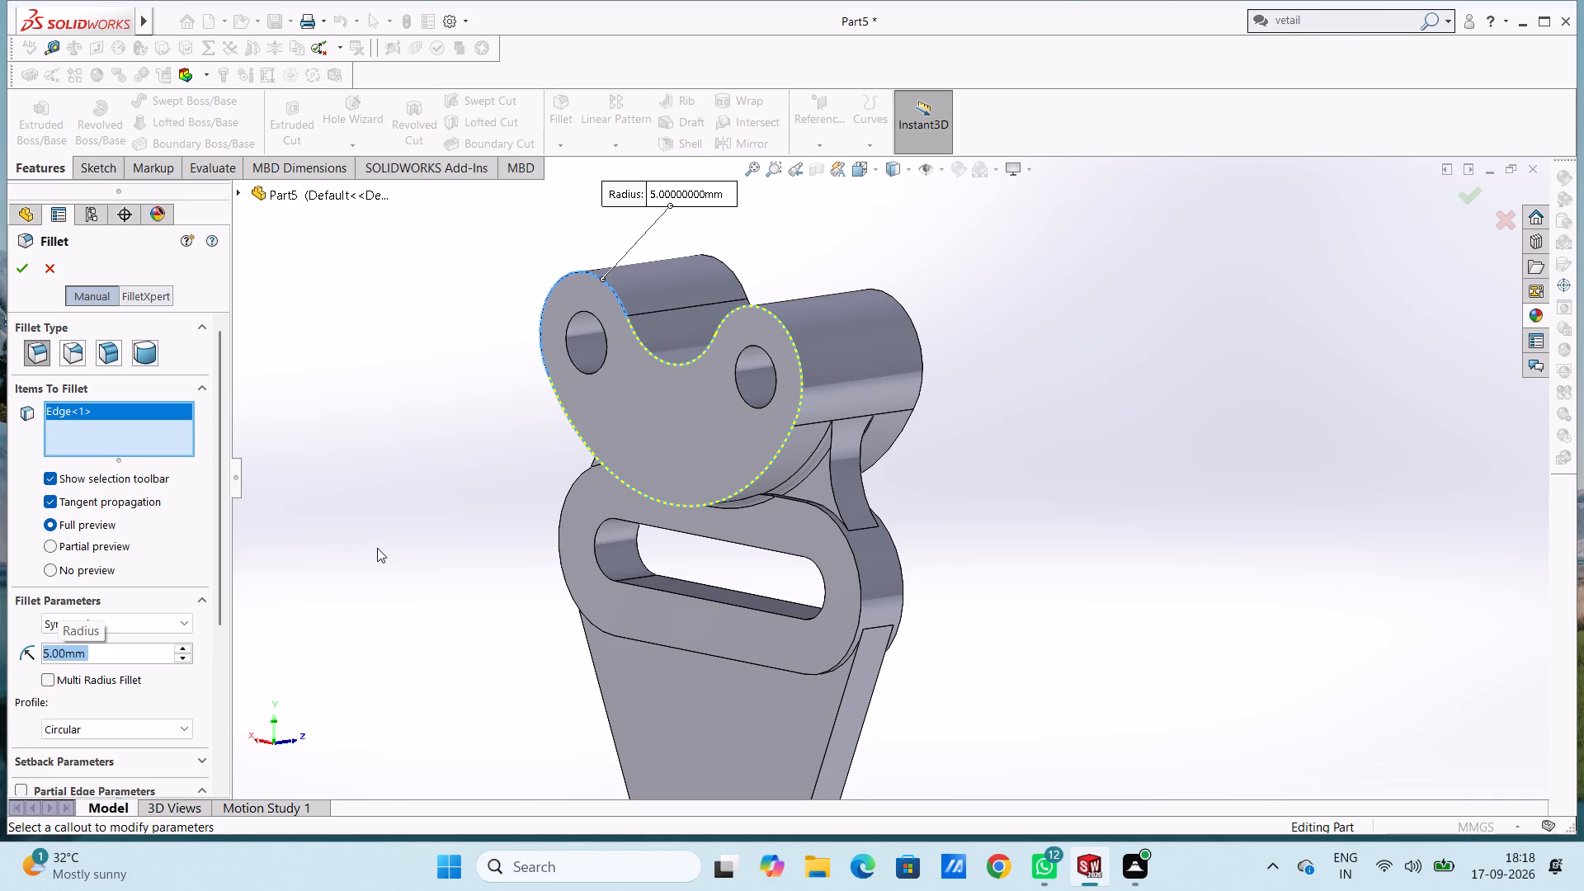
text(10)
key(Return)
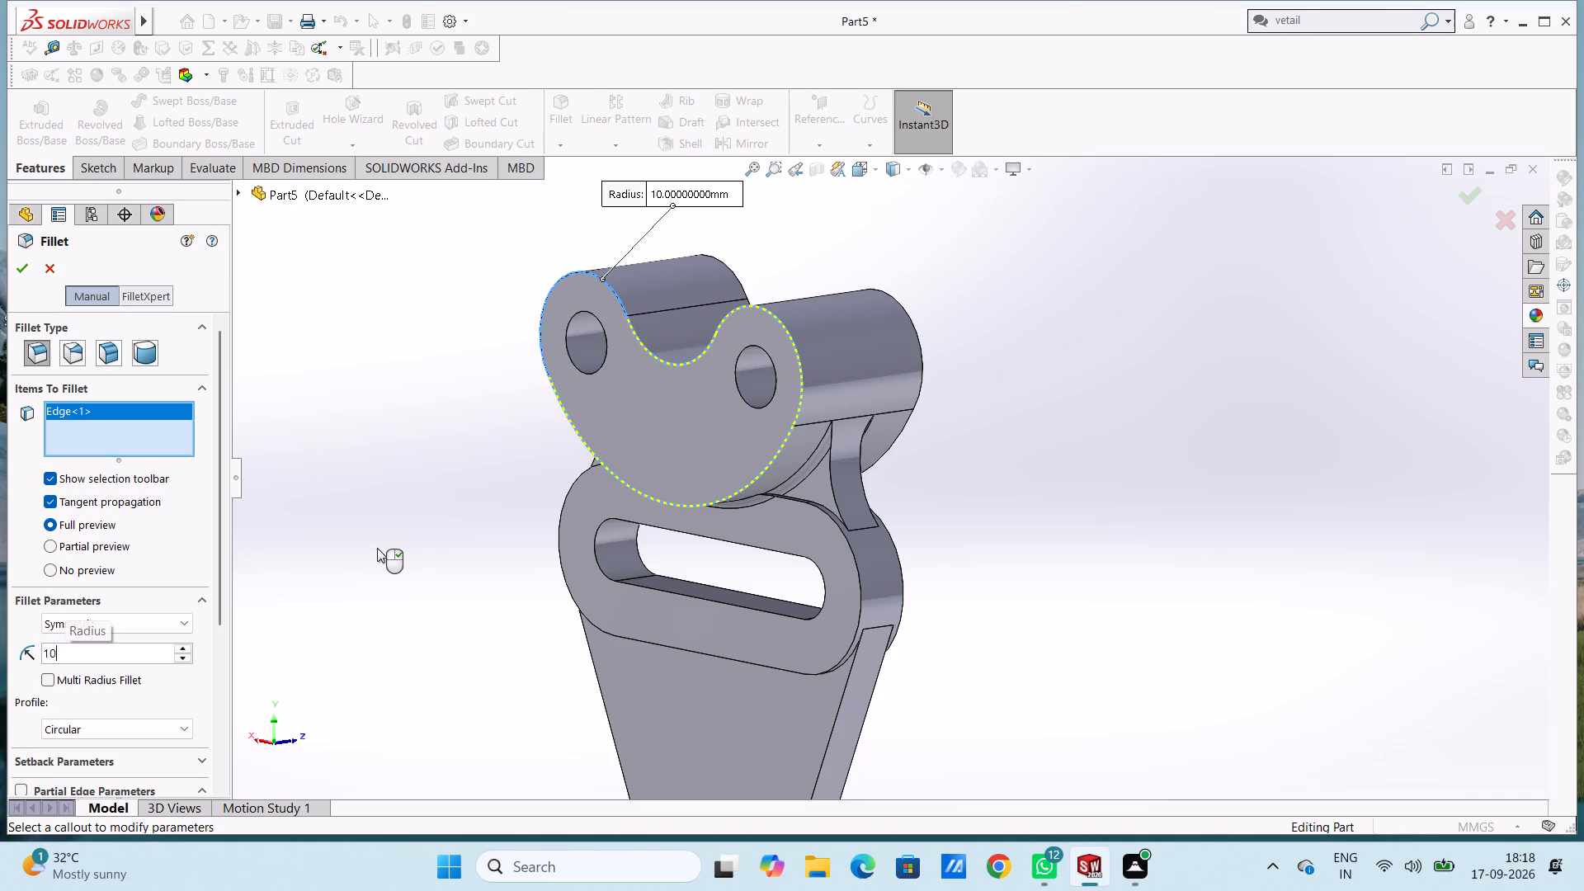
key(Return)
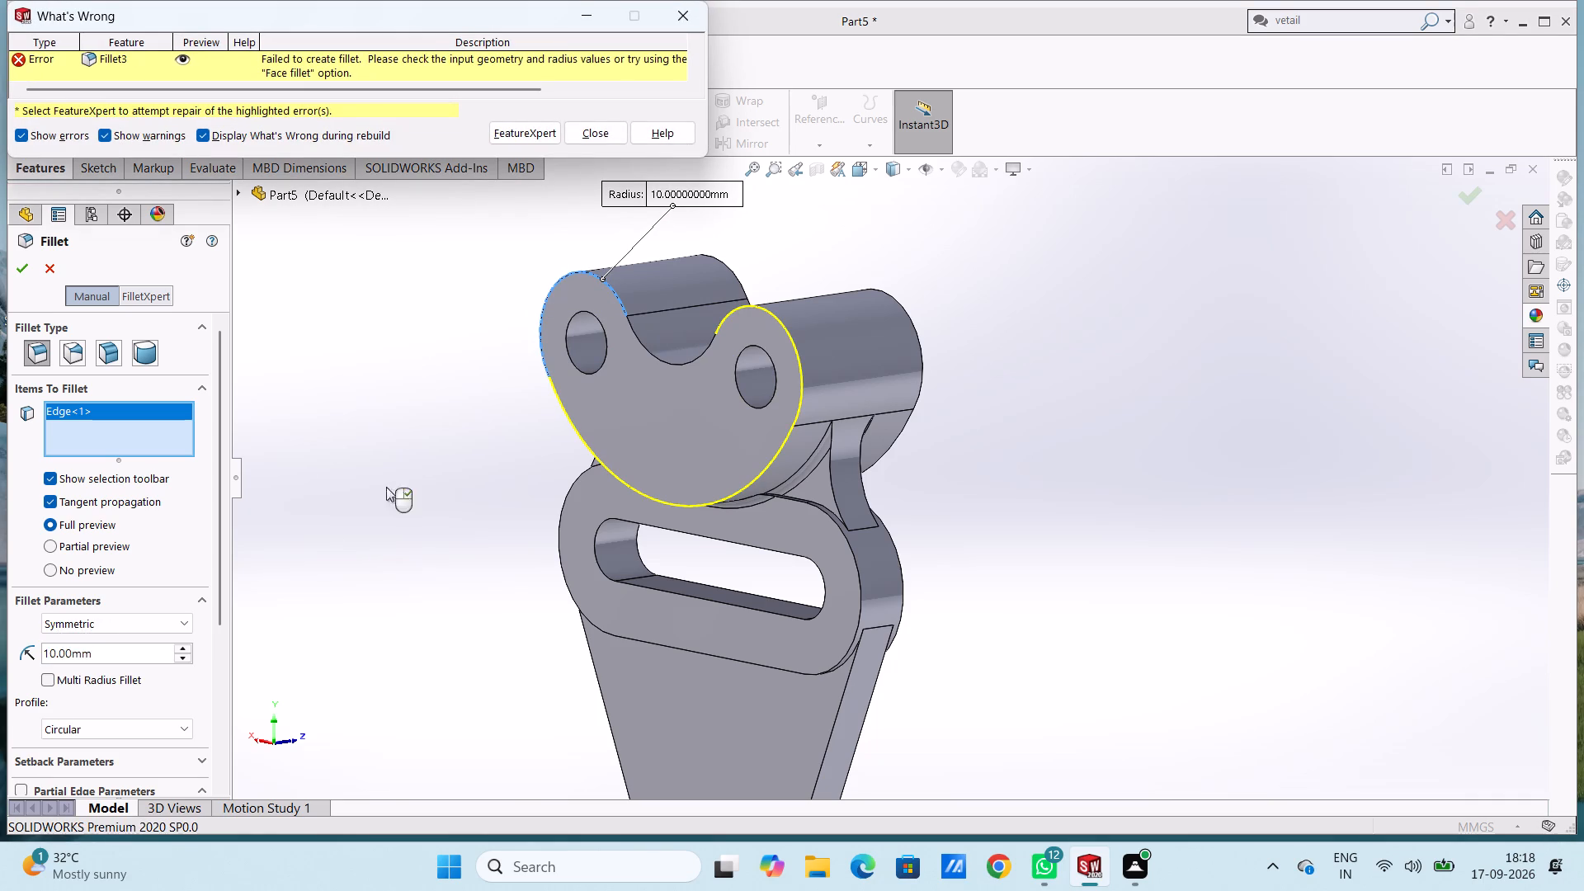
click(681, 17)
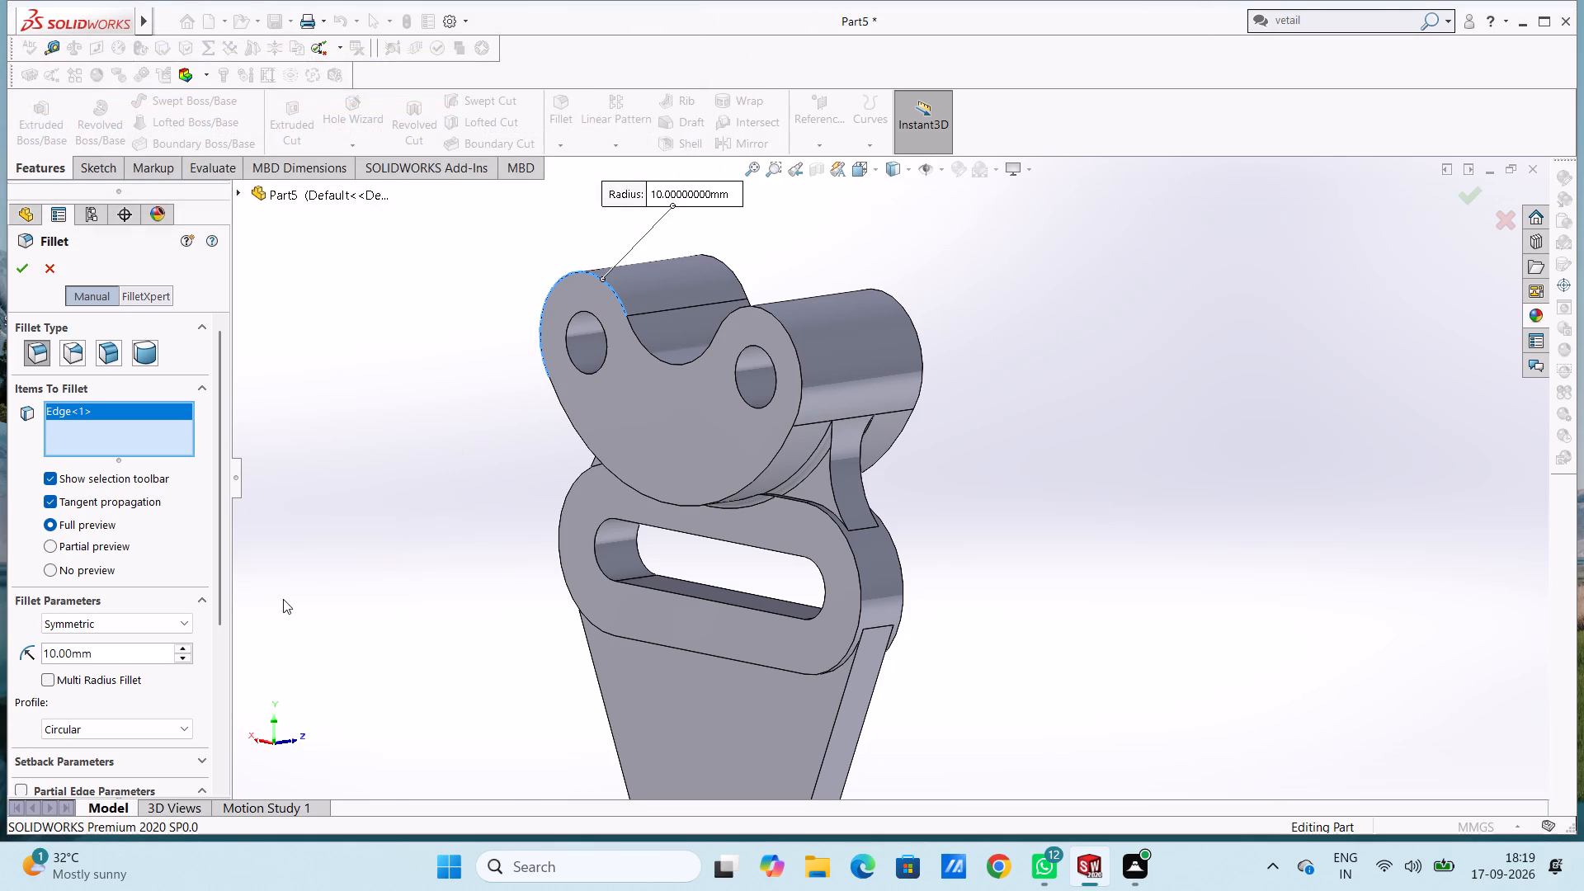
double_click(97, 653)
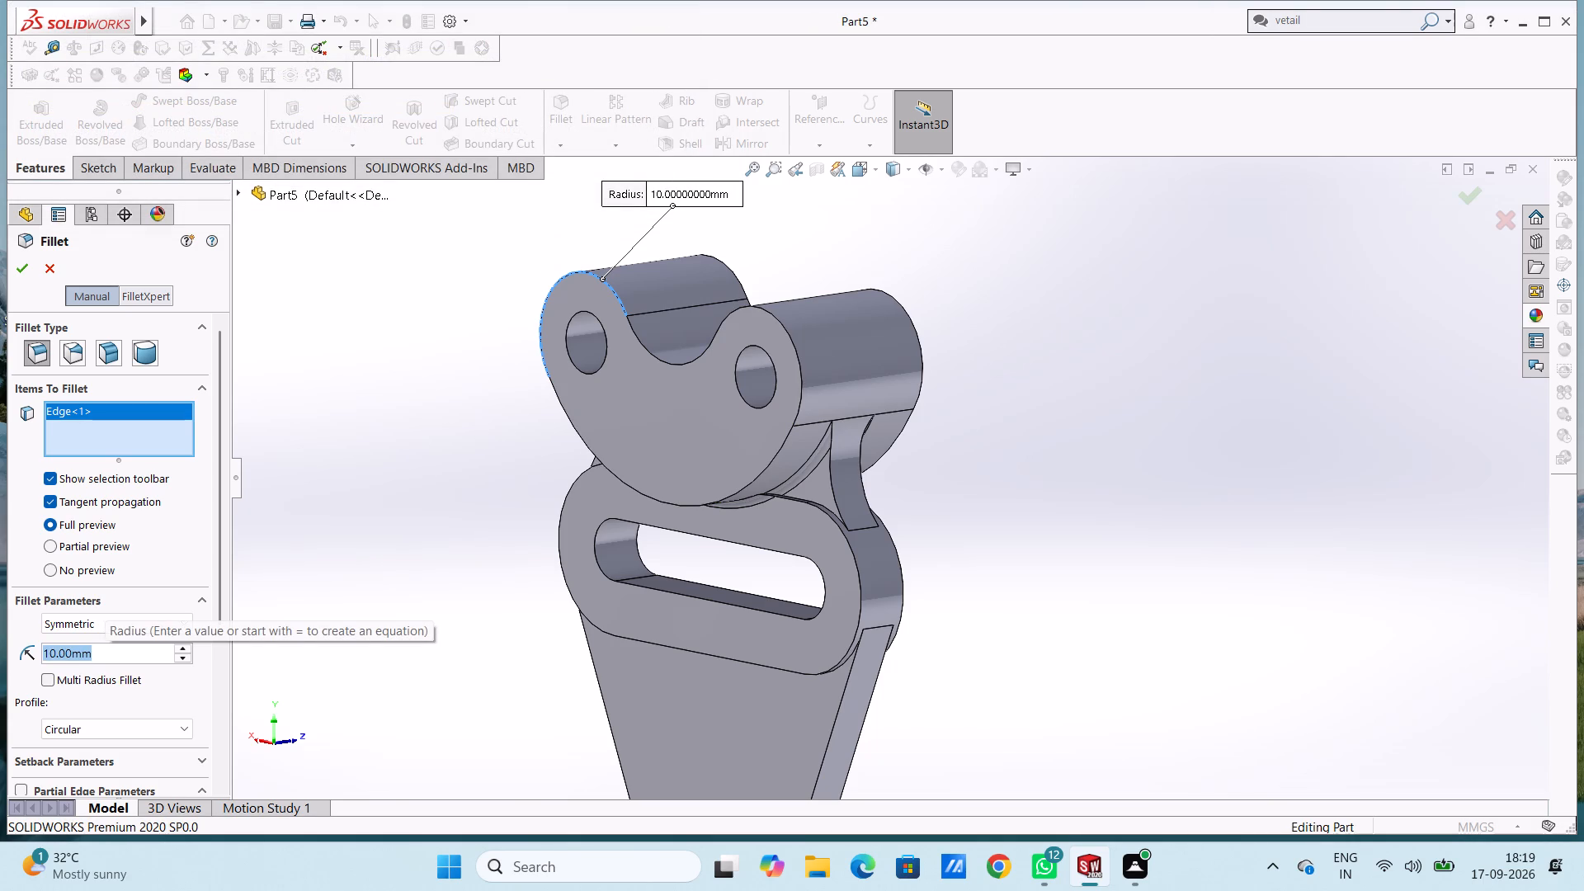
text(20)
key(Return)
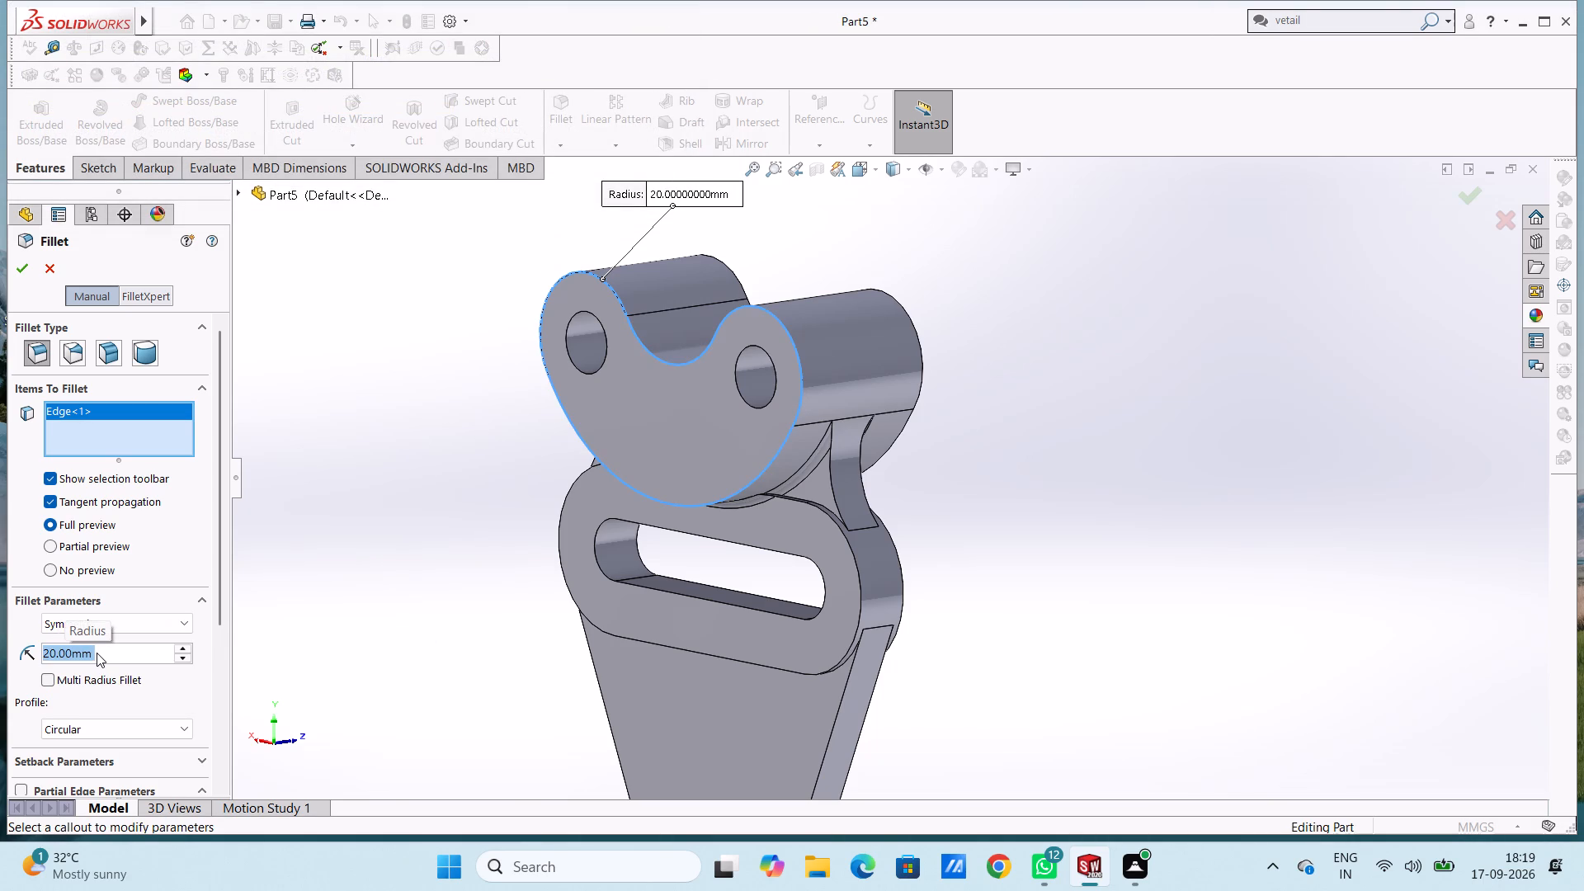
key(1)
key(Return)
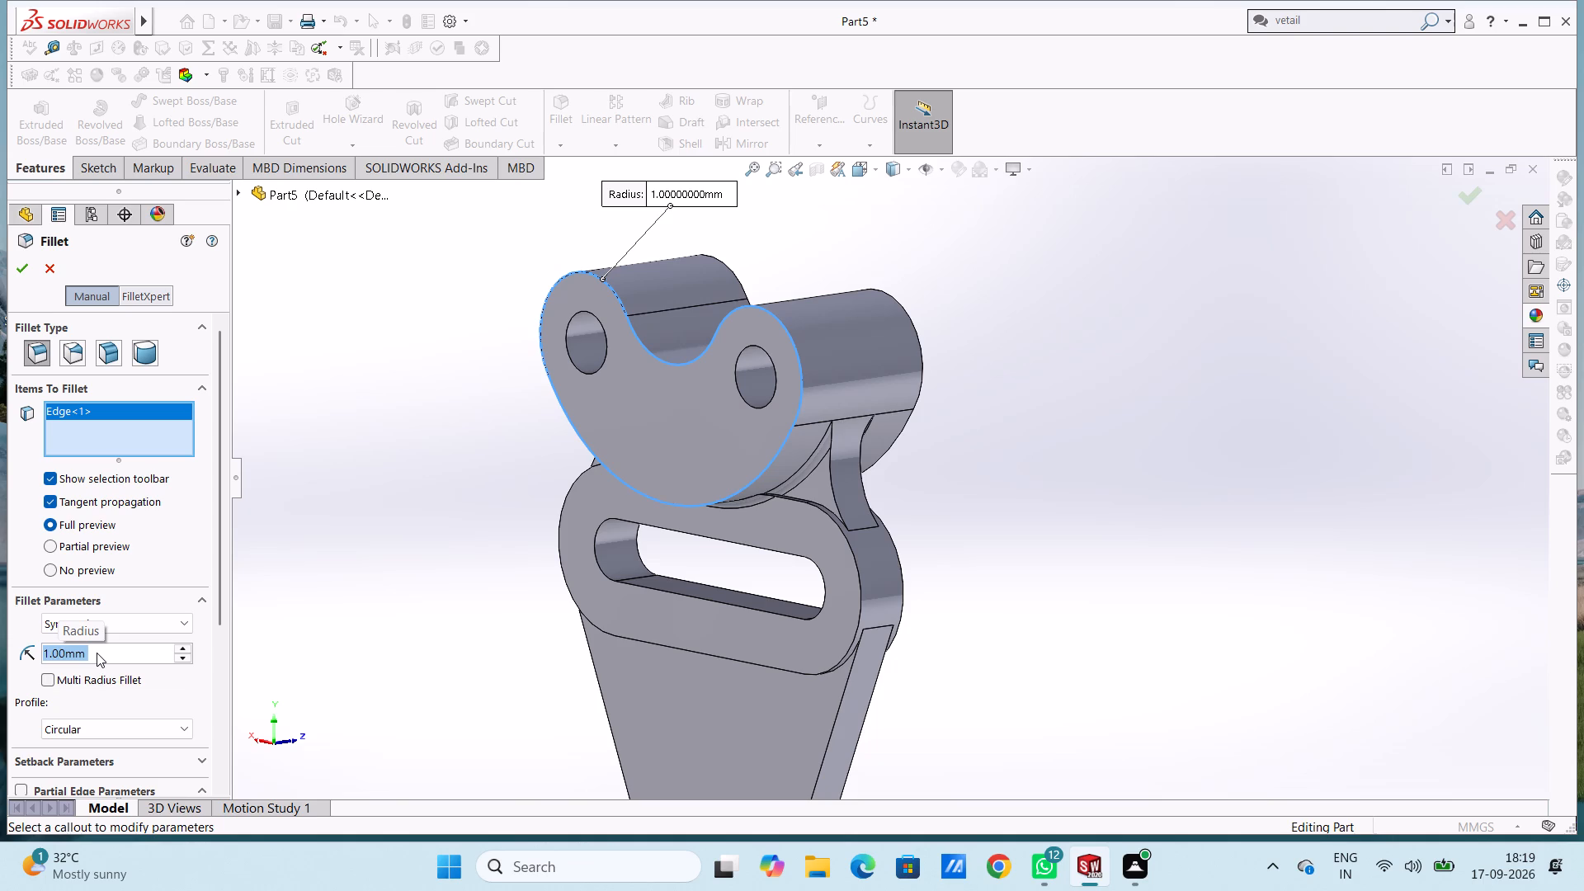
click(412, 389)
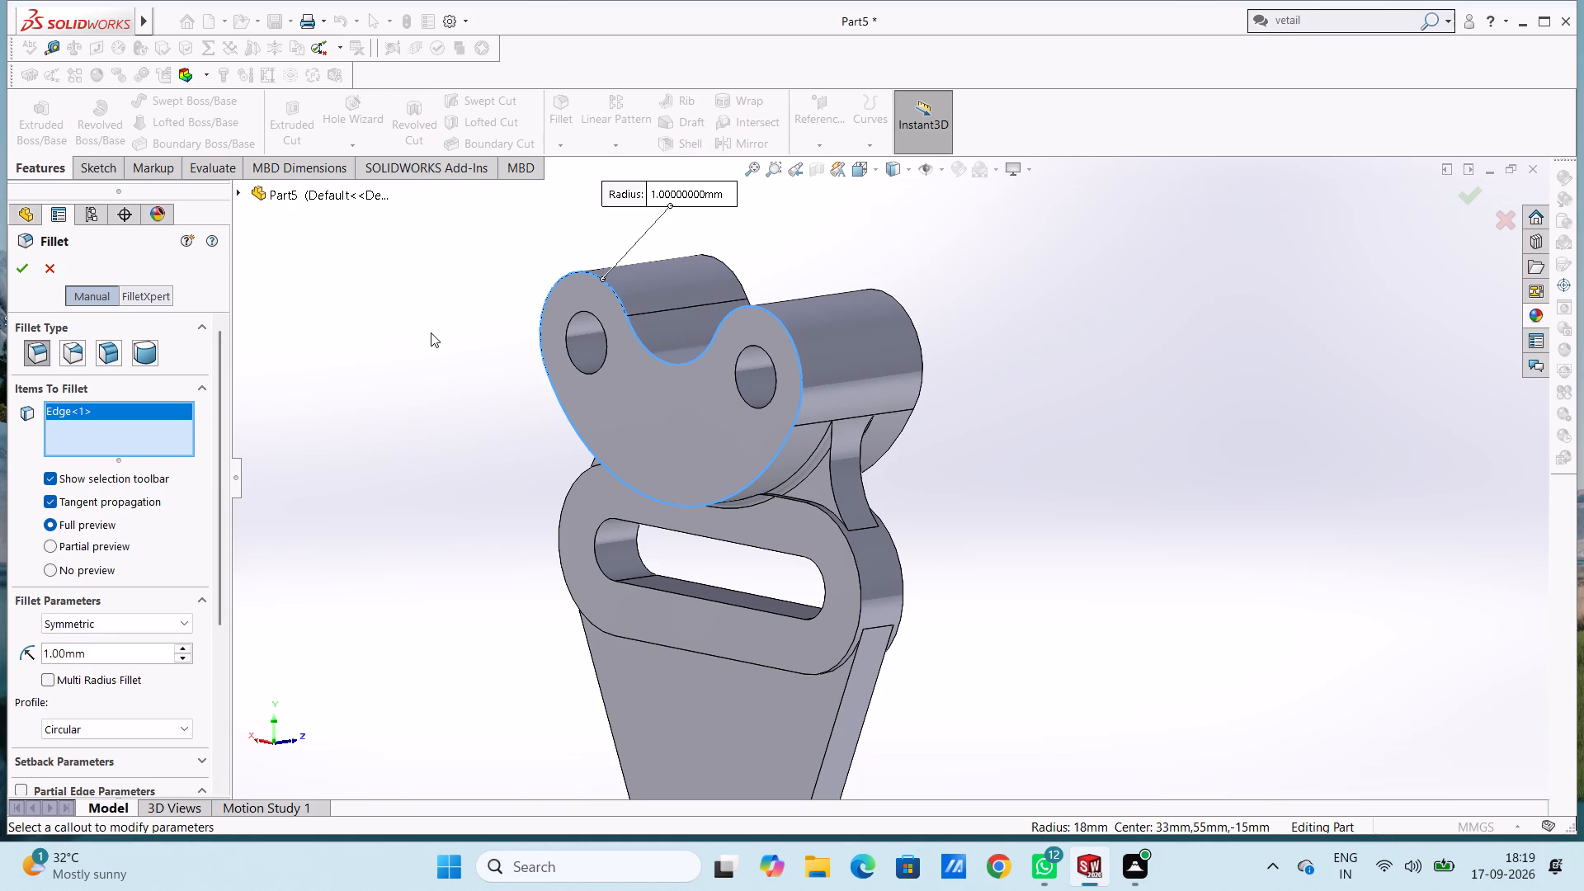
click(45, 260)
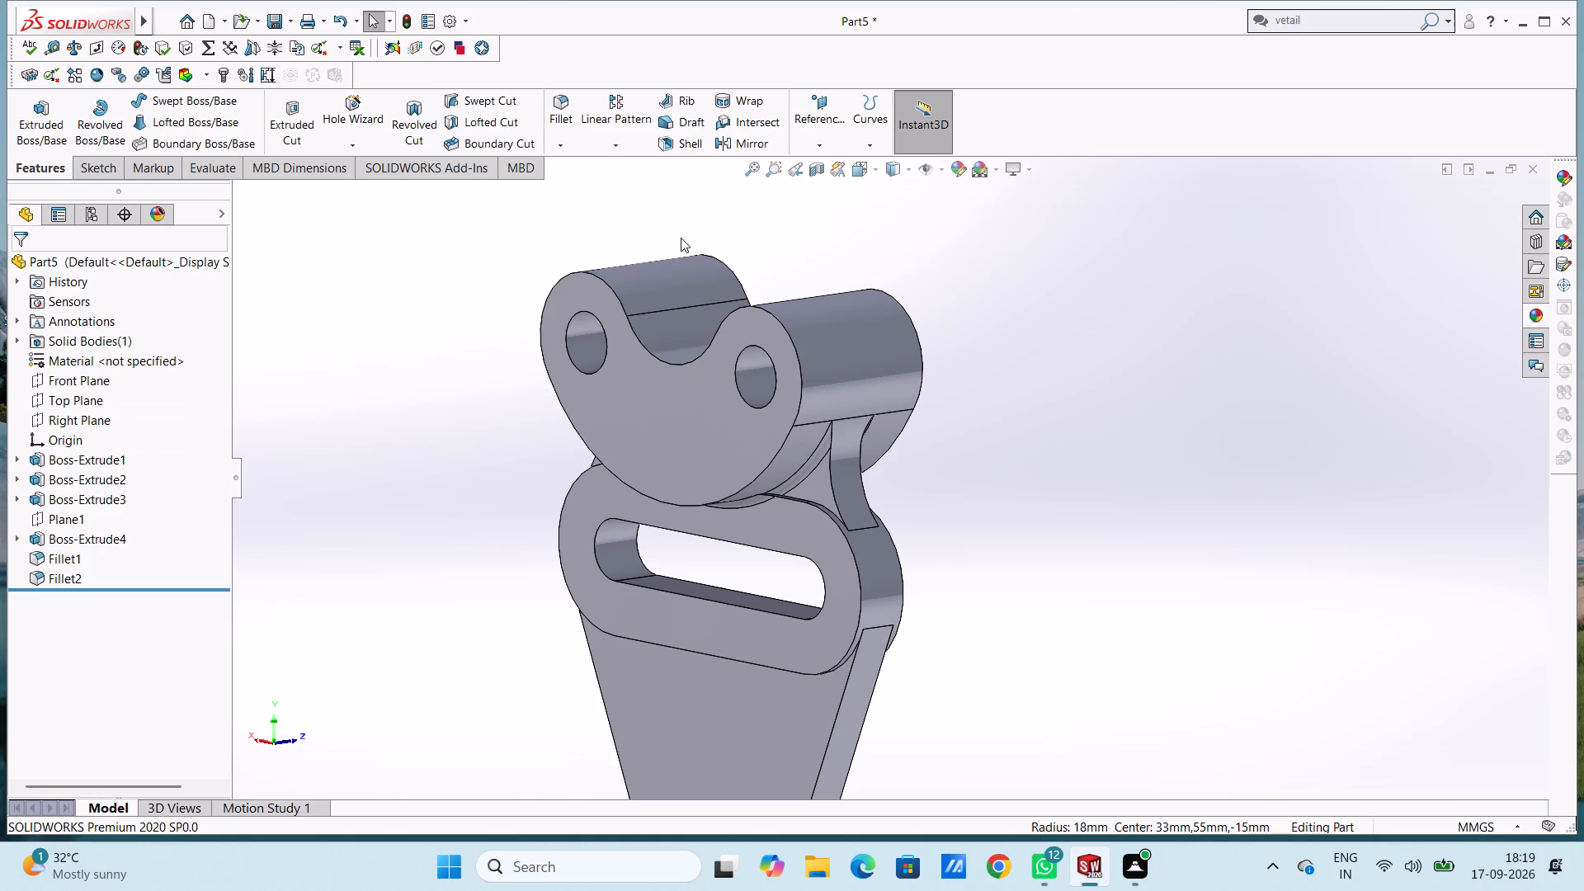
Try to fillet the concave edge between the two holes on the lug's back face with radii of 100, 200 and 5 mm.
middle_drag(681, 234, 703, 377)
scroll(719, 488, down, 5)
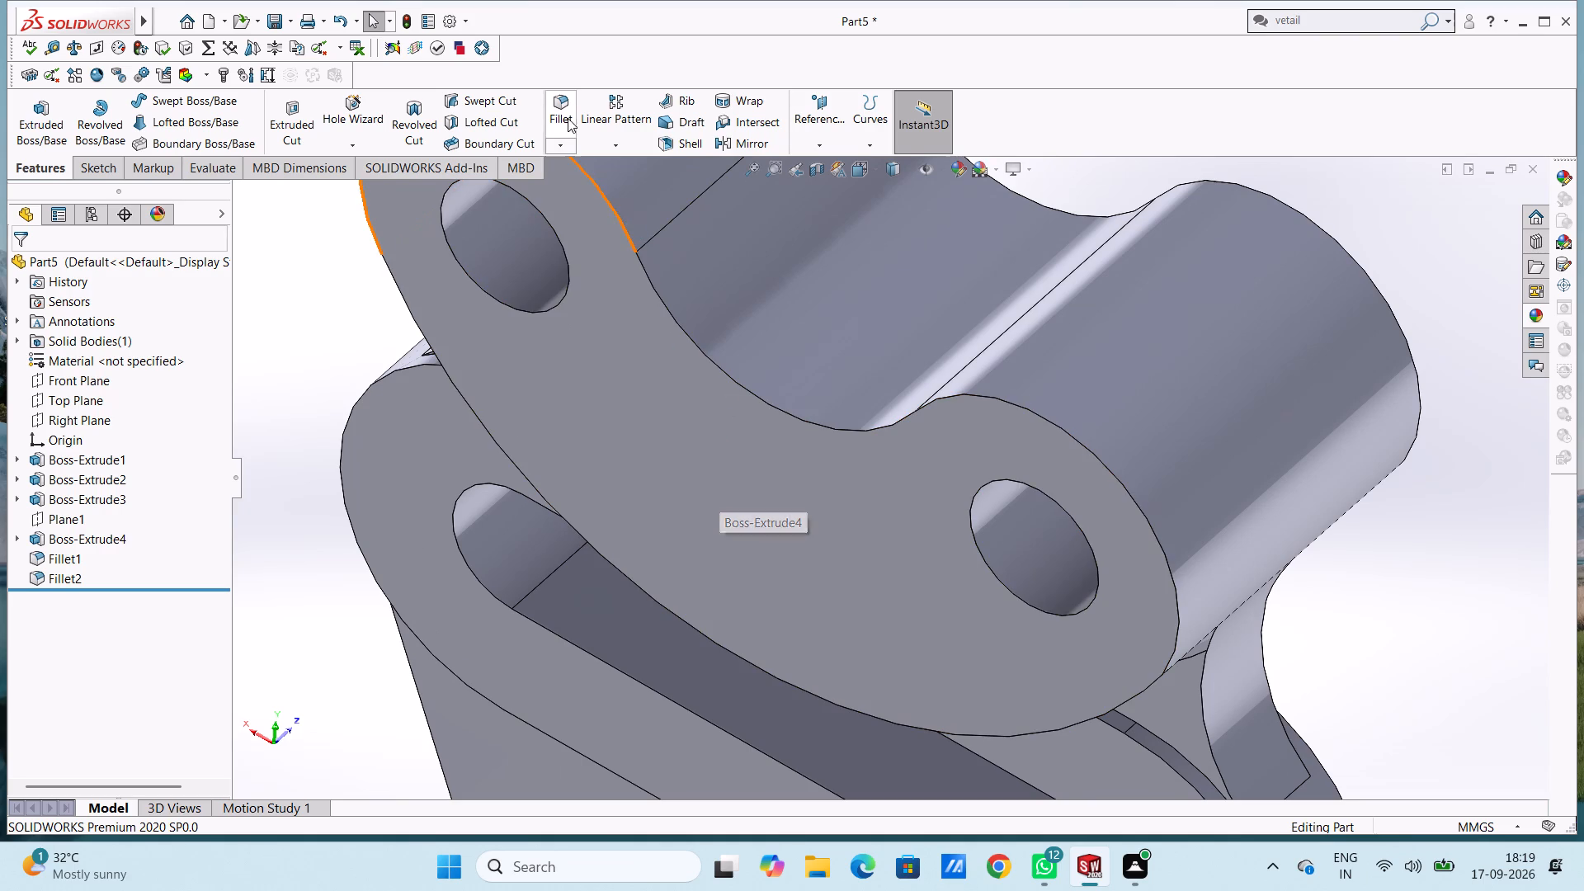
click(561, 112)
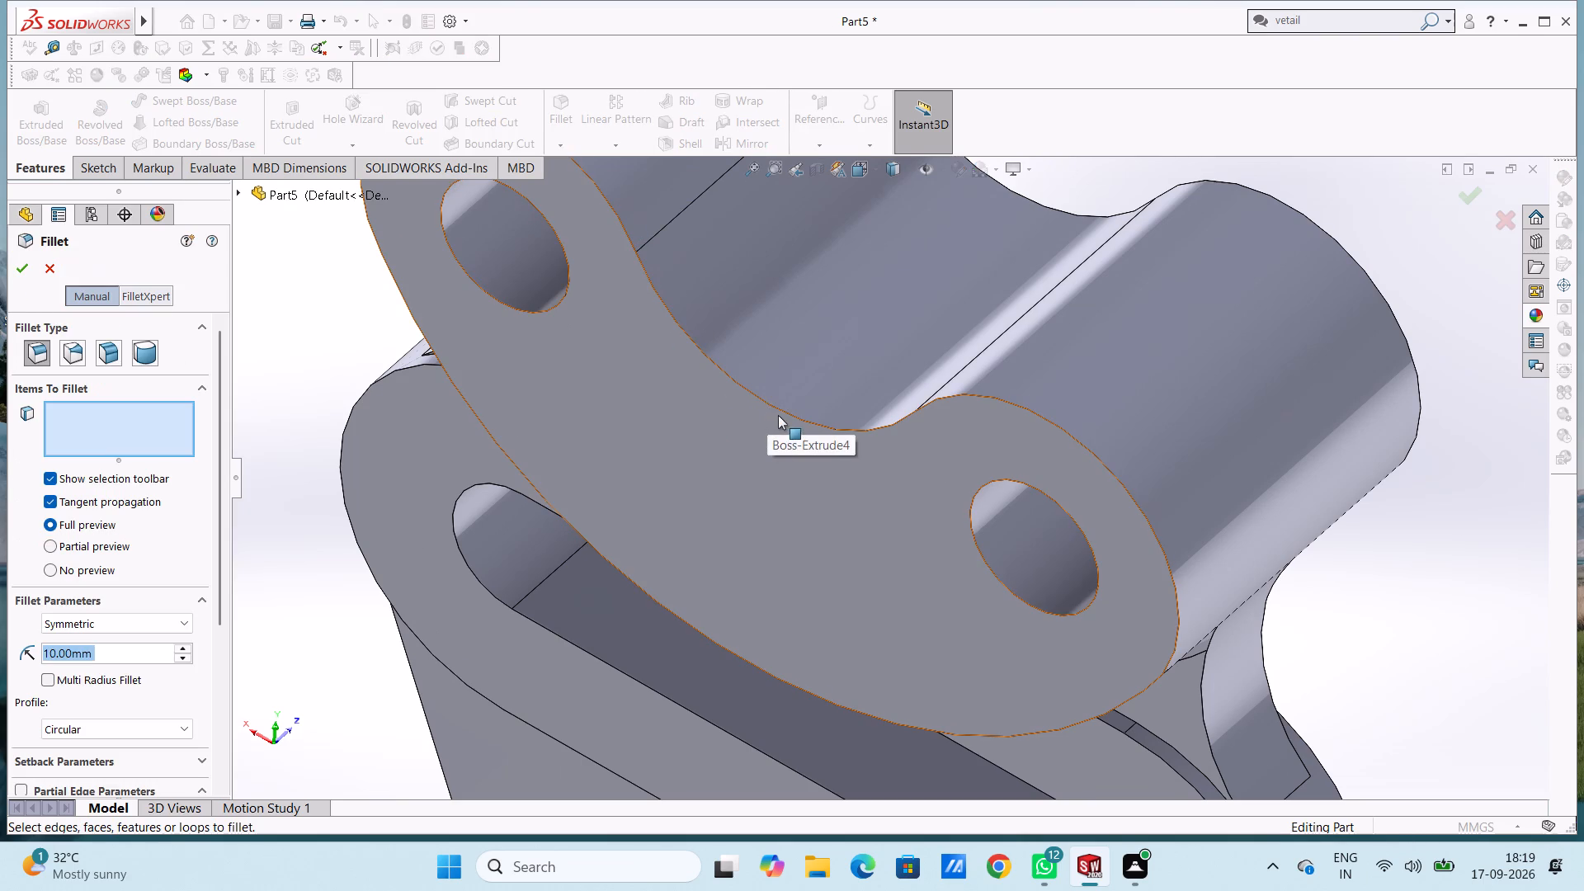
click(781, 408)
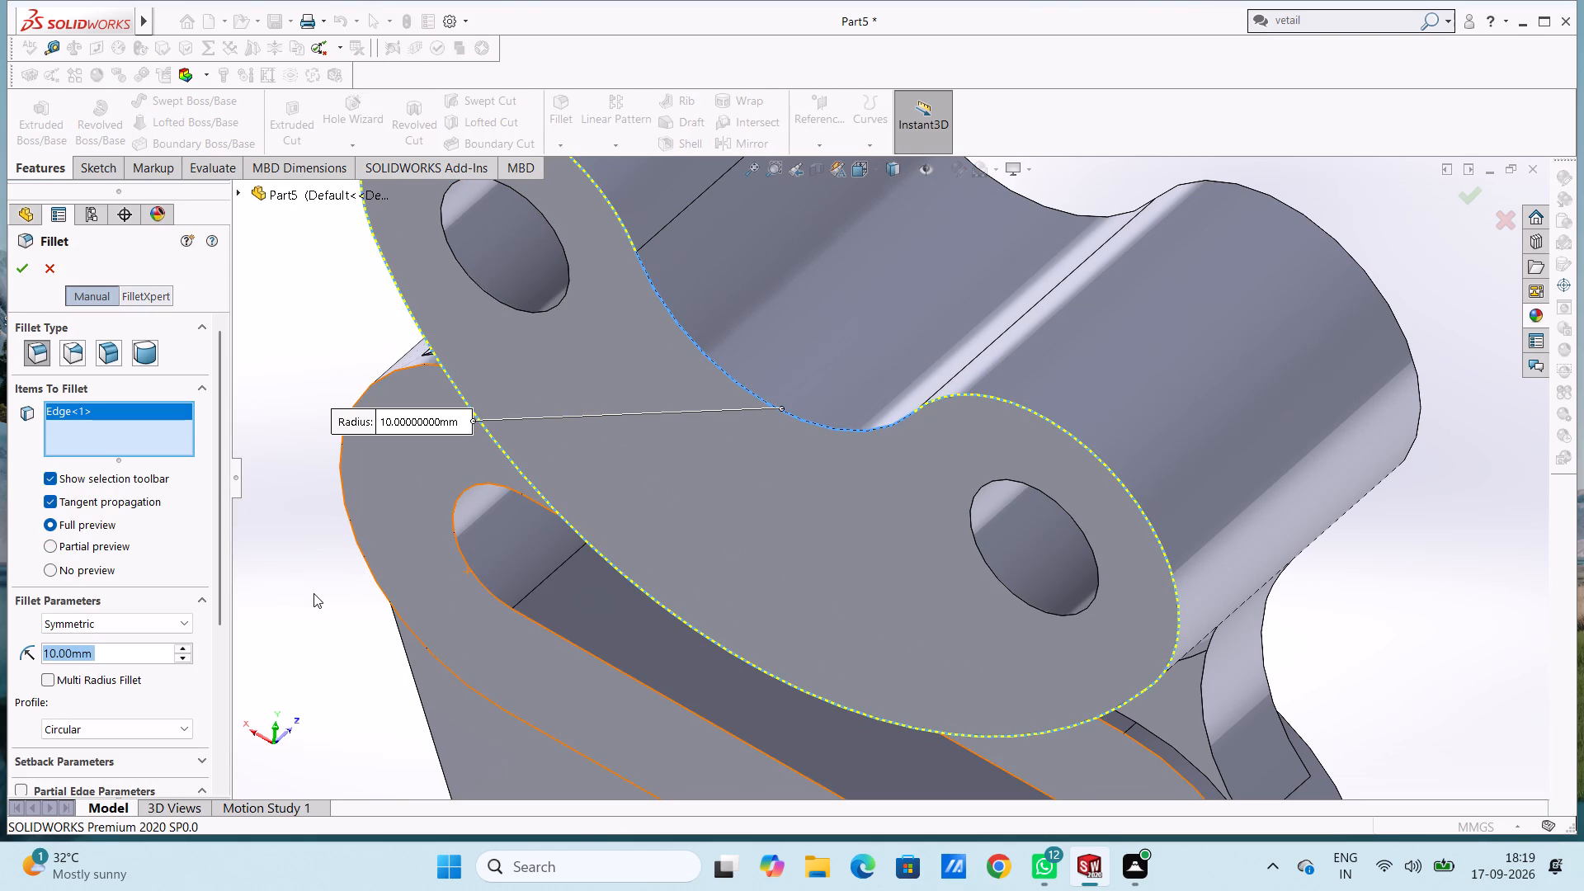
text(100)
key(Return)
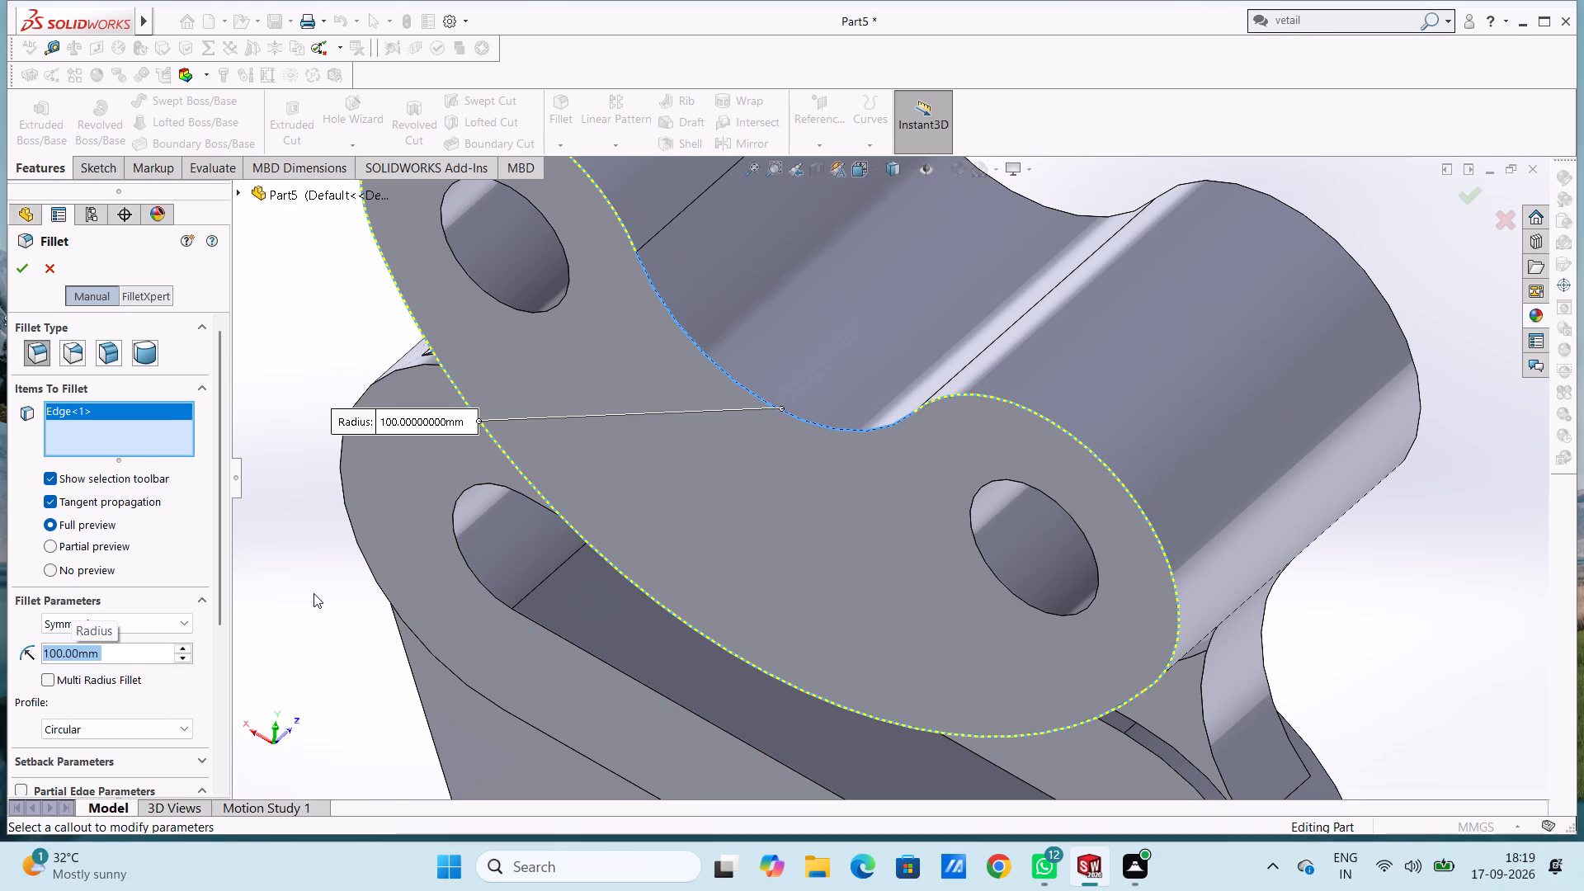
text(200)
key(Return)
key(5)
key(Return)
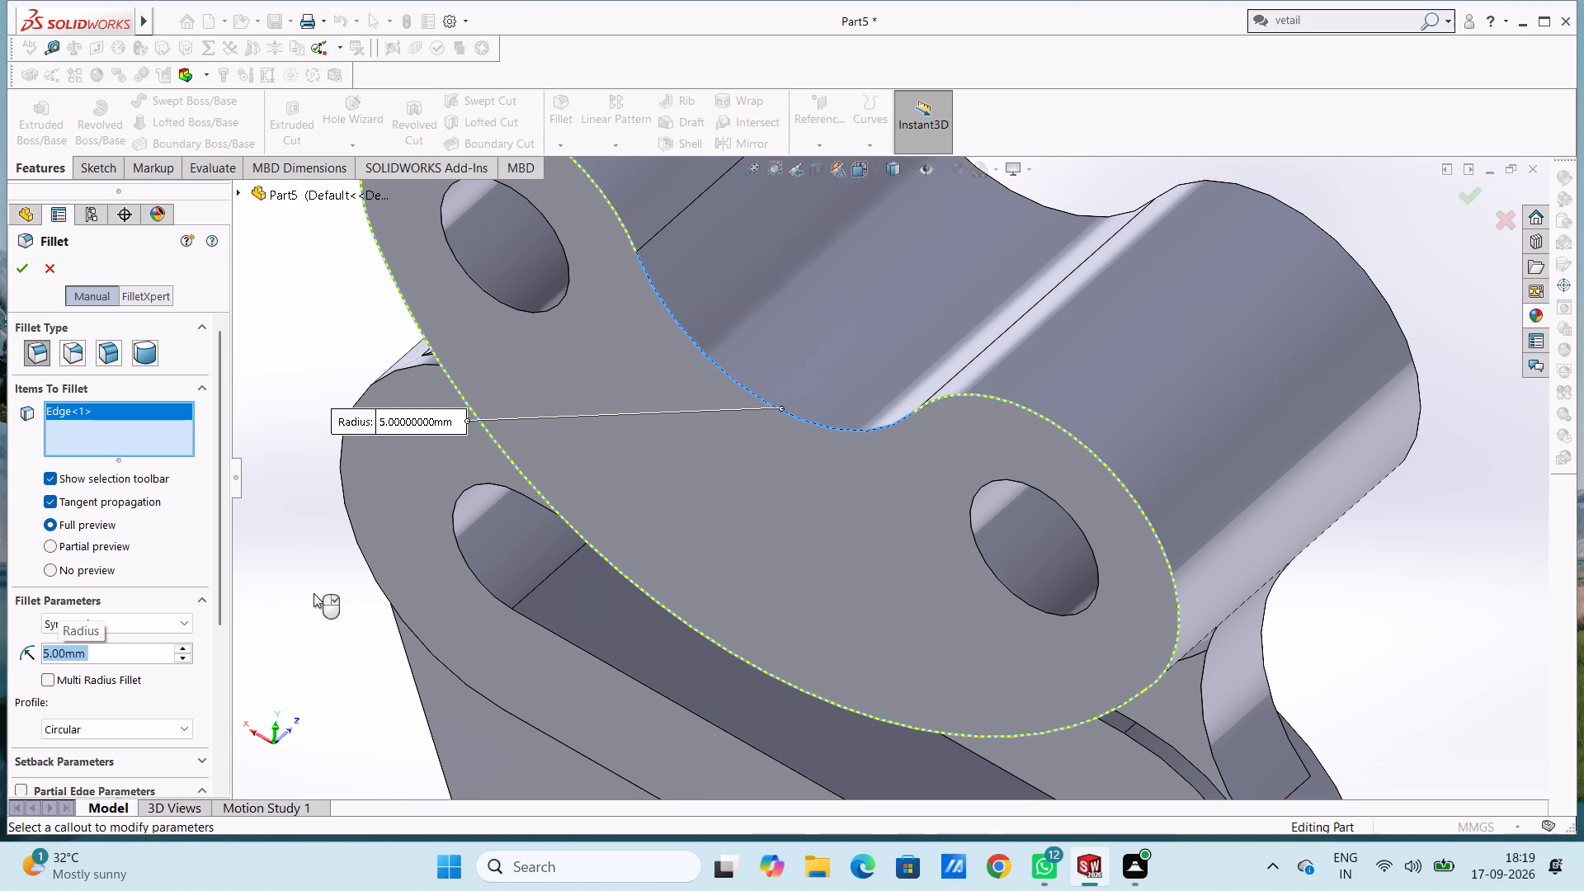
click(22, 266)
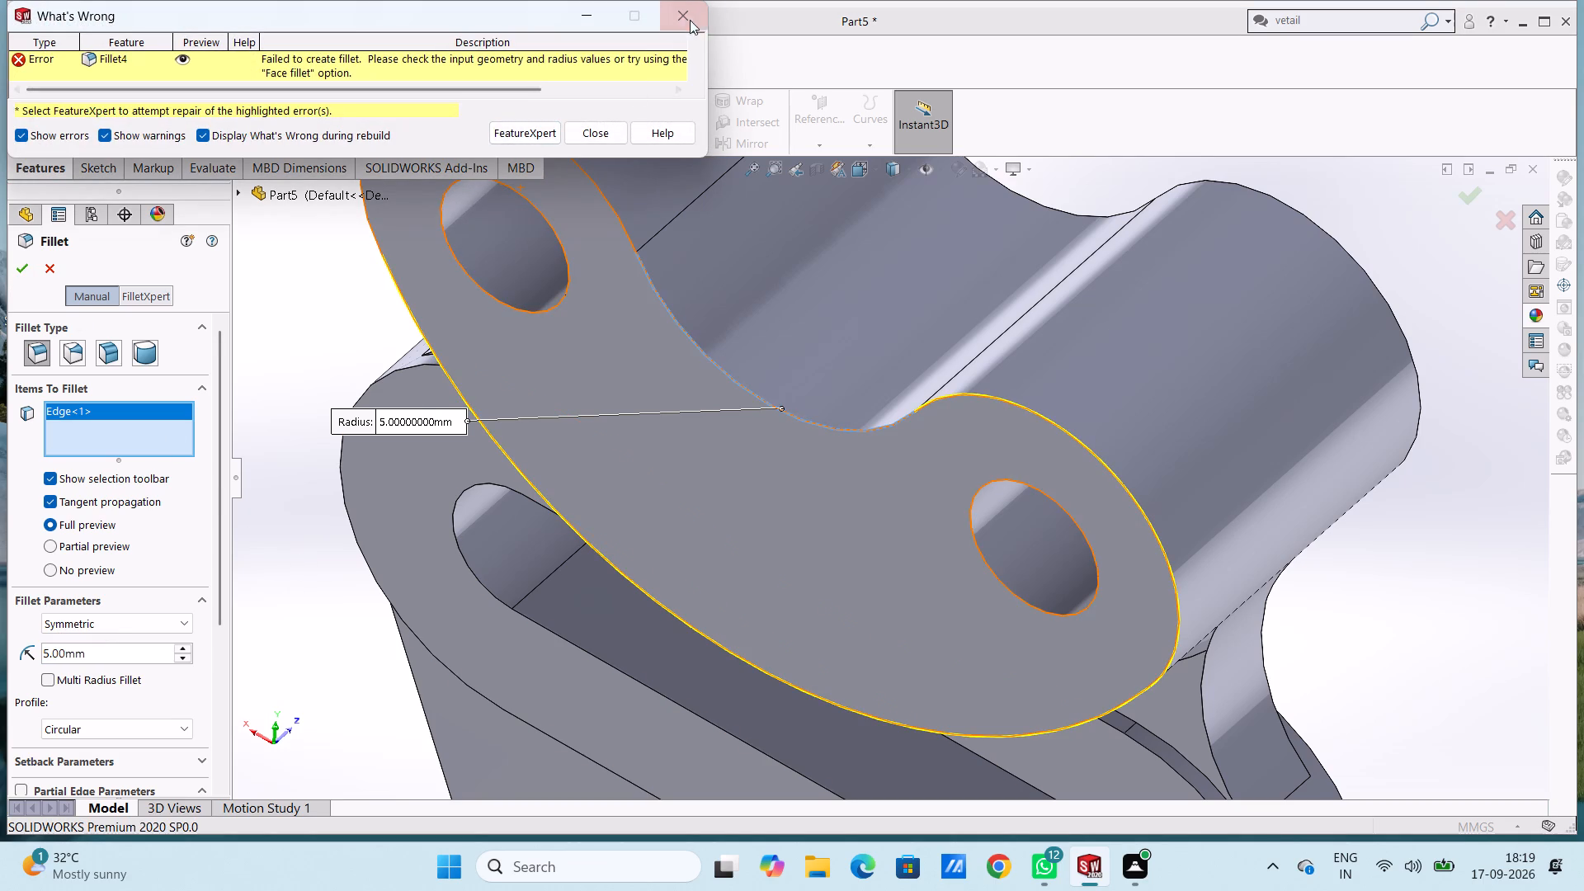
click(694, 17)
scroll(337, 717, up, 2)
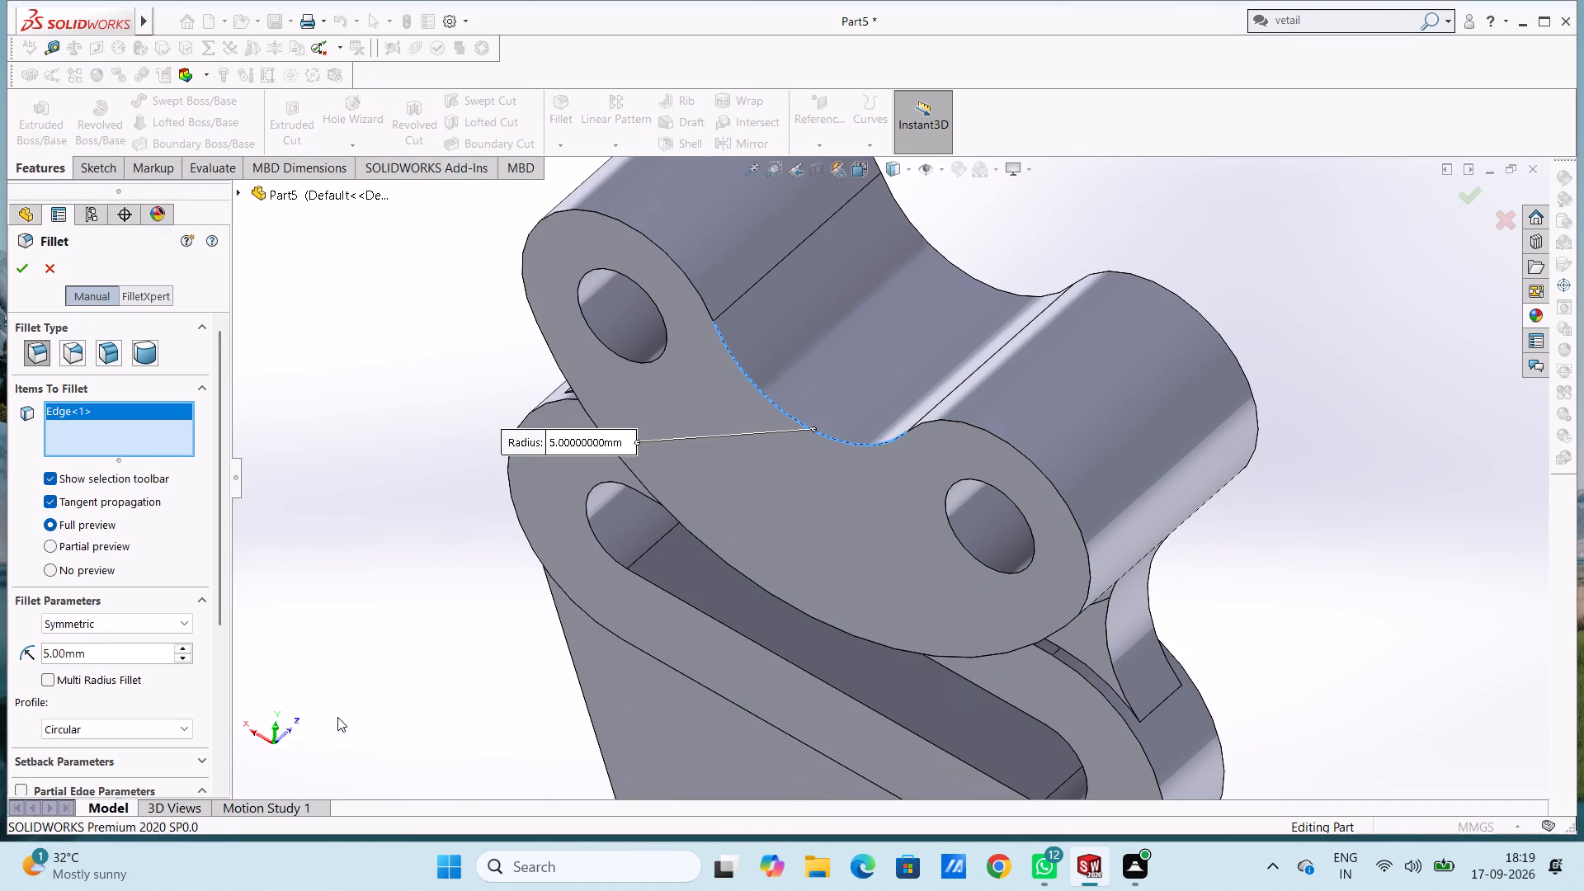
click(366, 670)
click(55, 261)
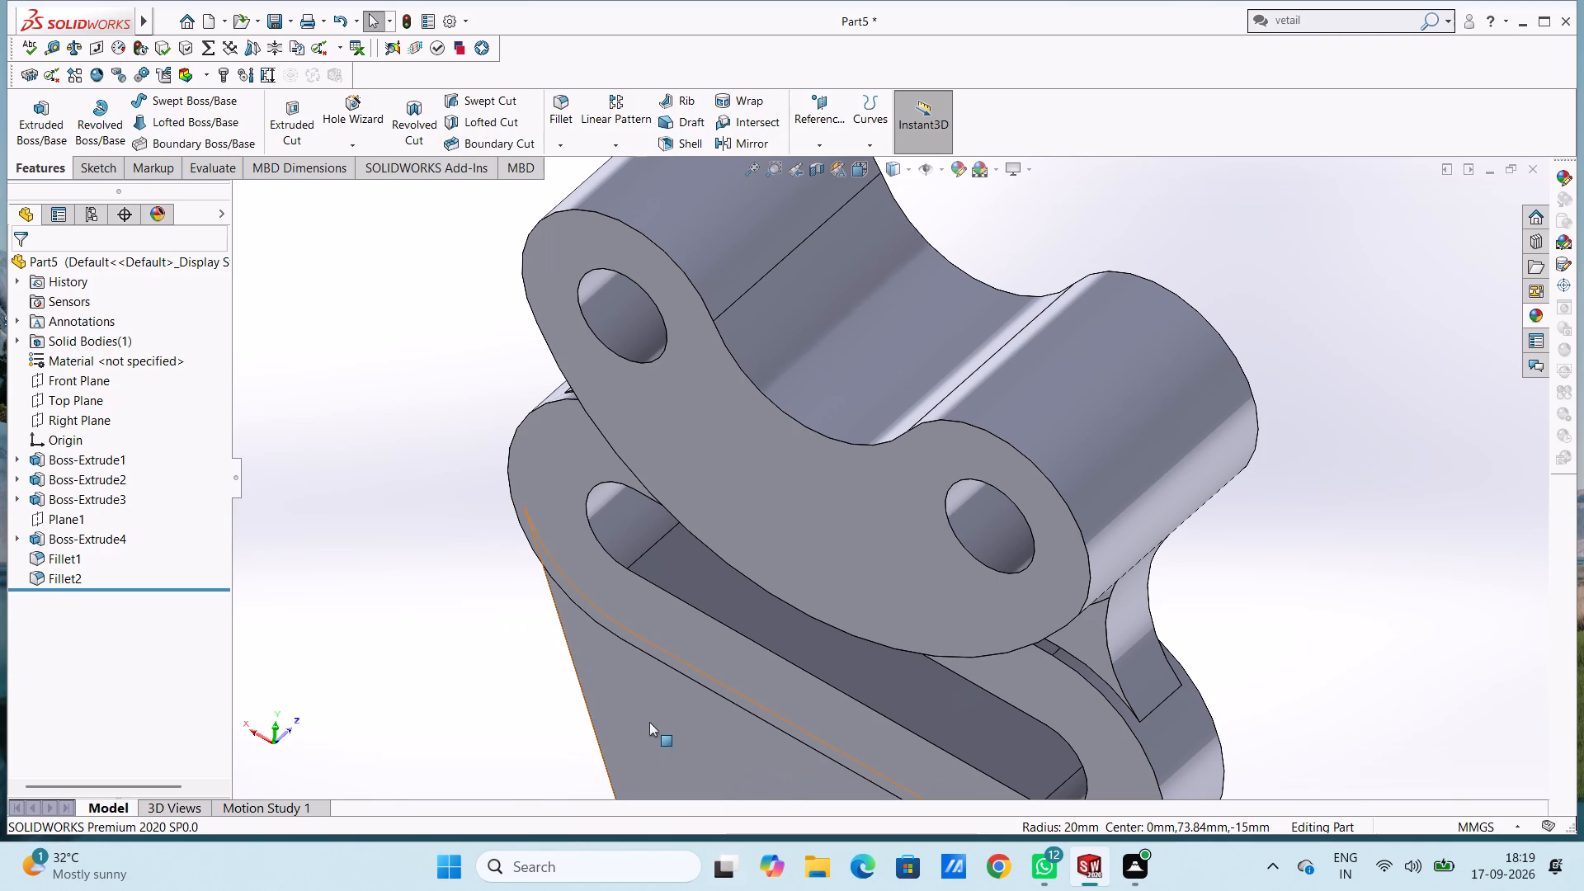
Fillet all edges of the lug's back face, including both hole rims, with a 1 mm constant radius.
click(557, 104)
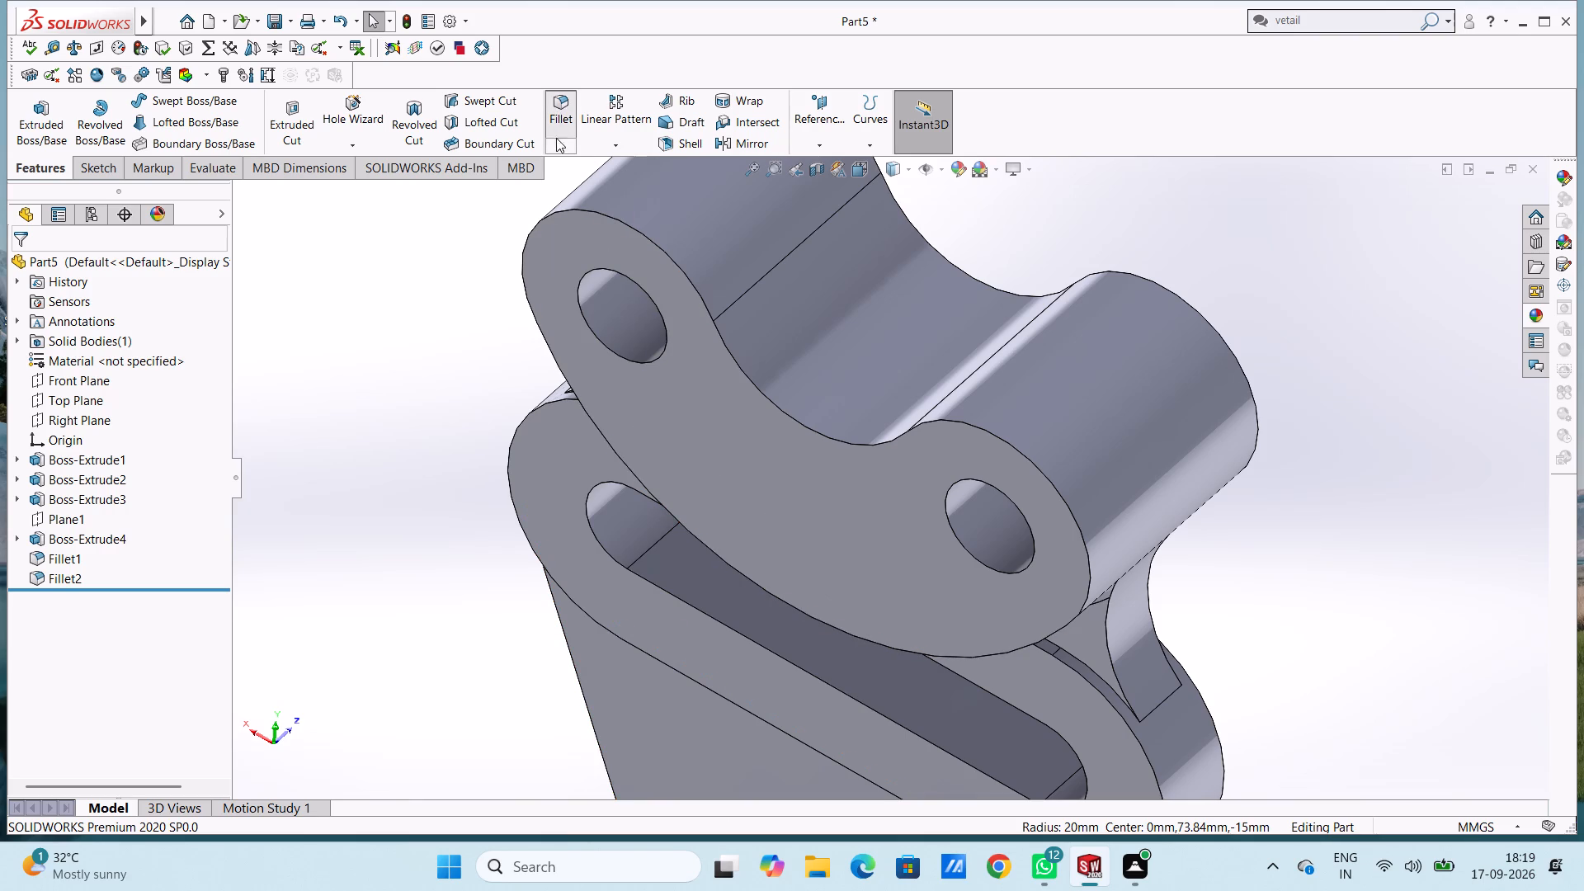
click(573, 239)
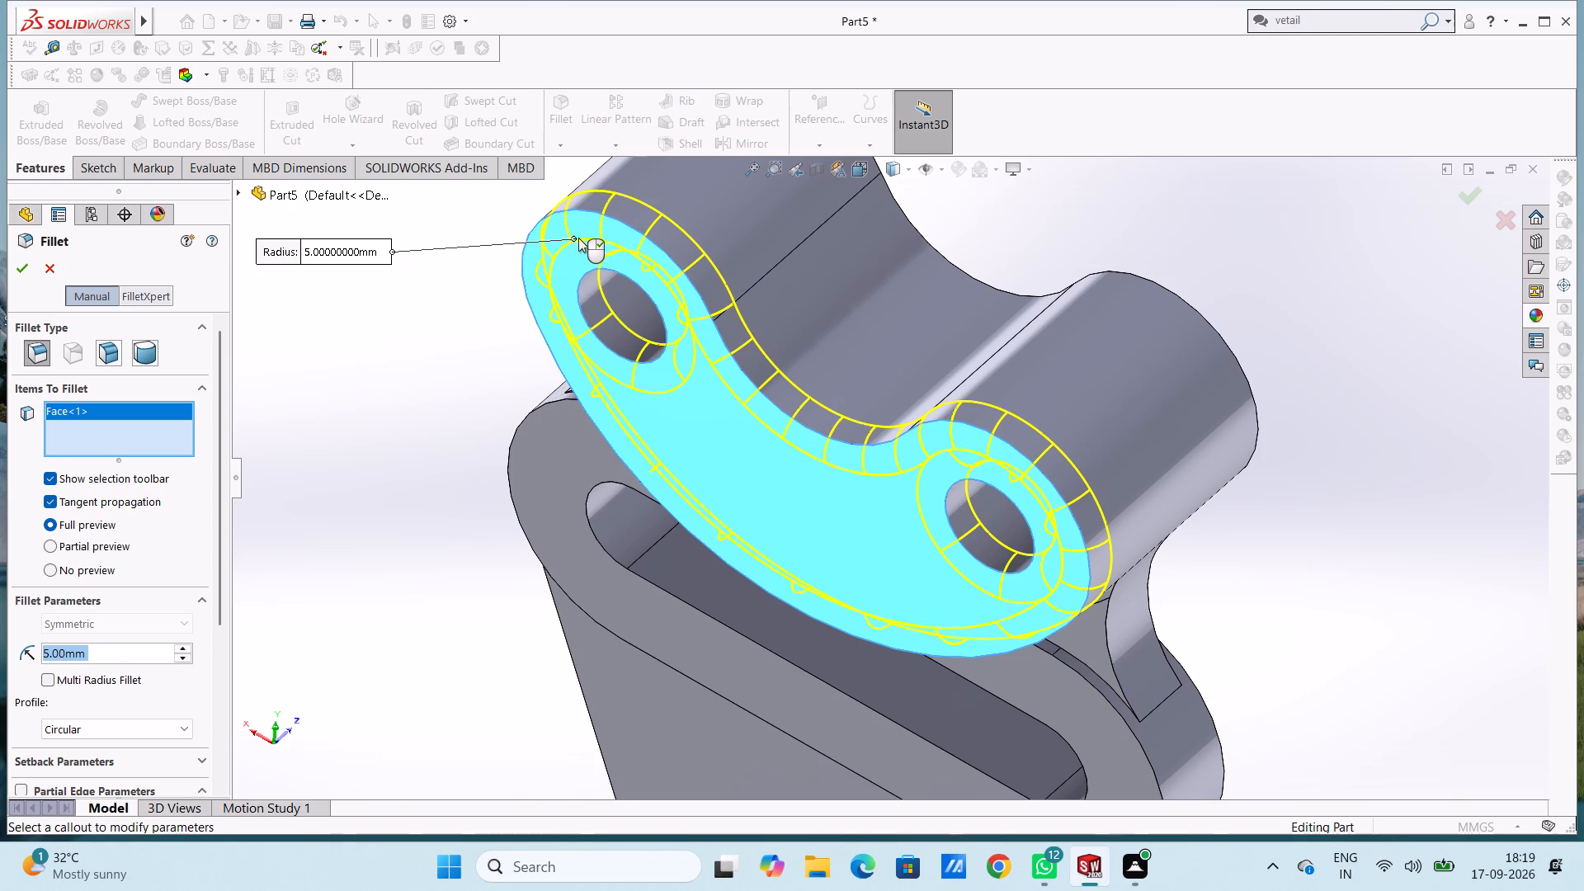
click(619, 222)
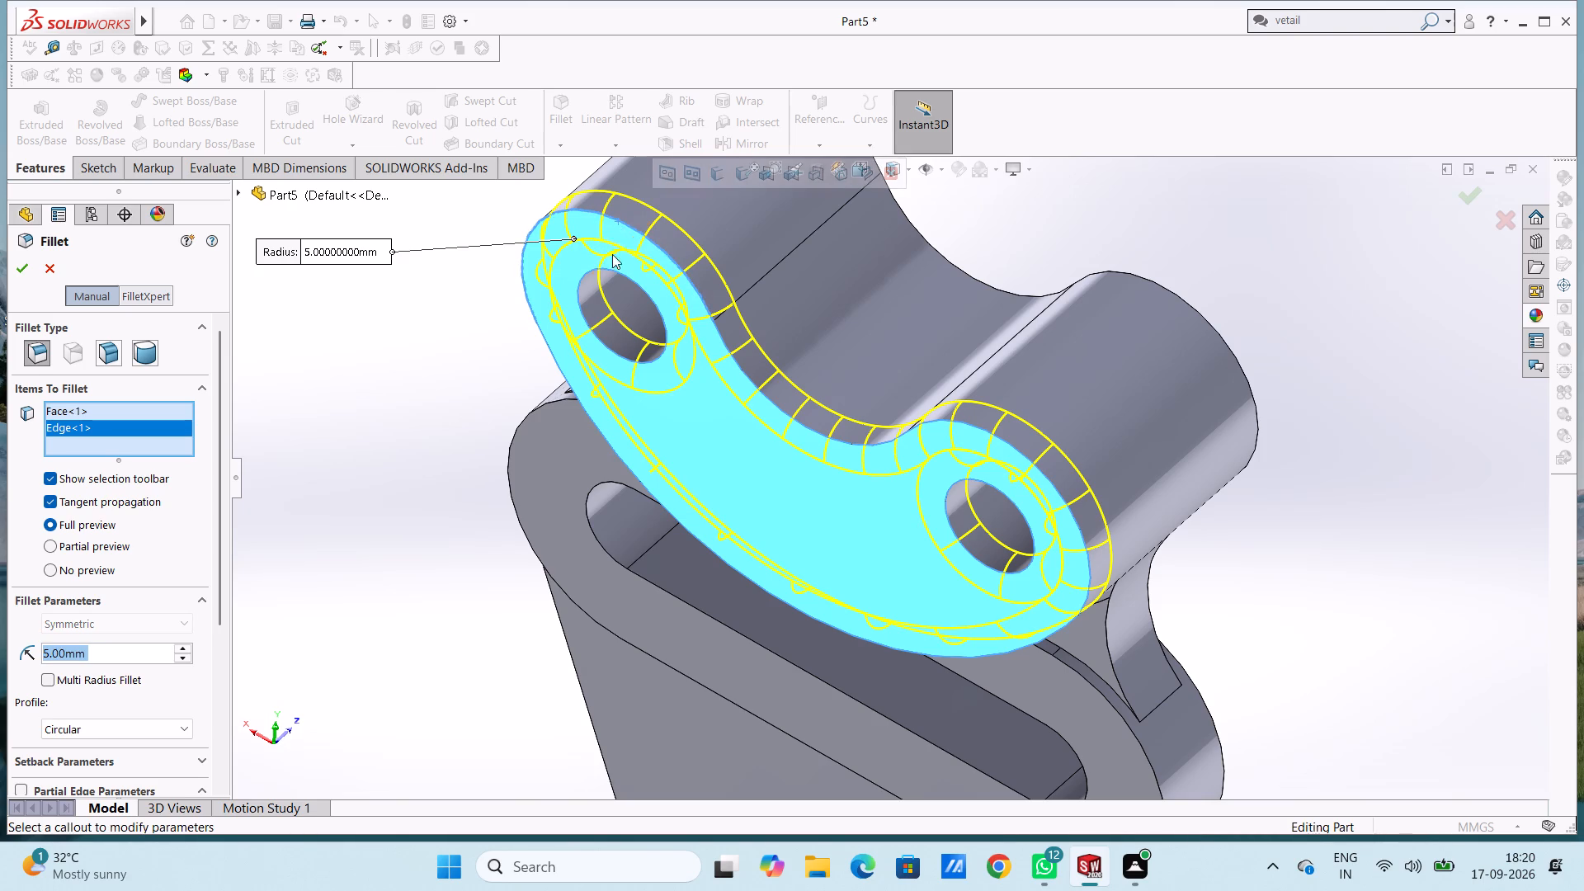
click(633, 228)
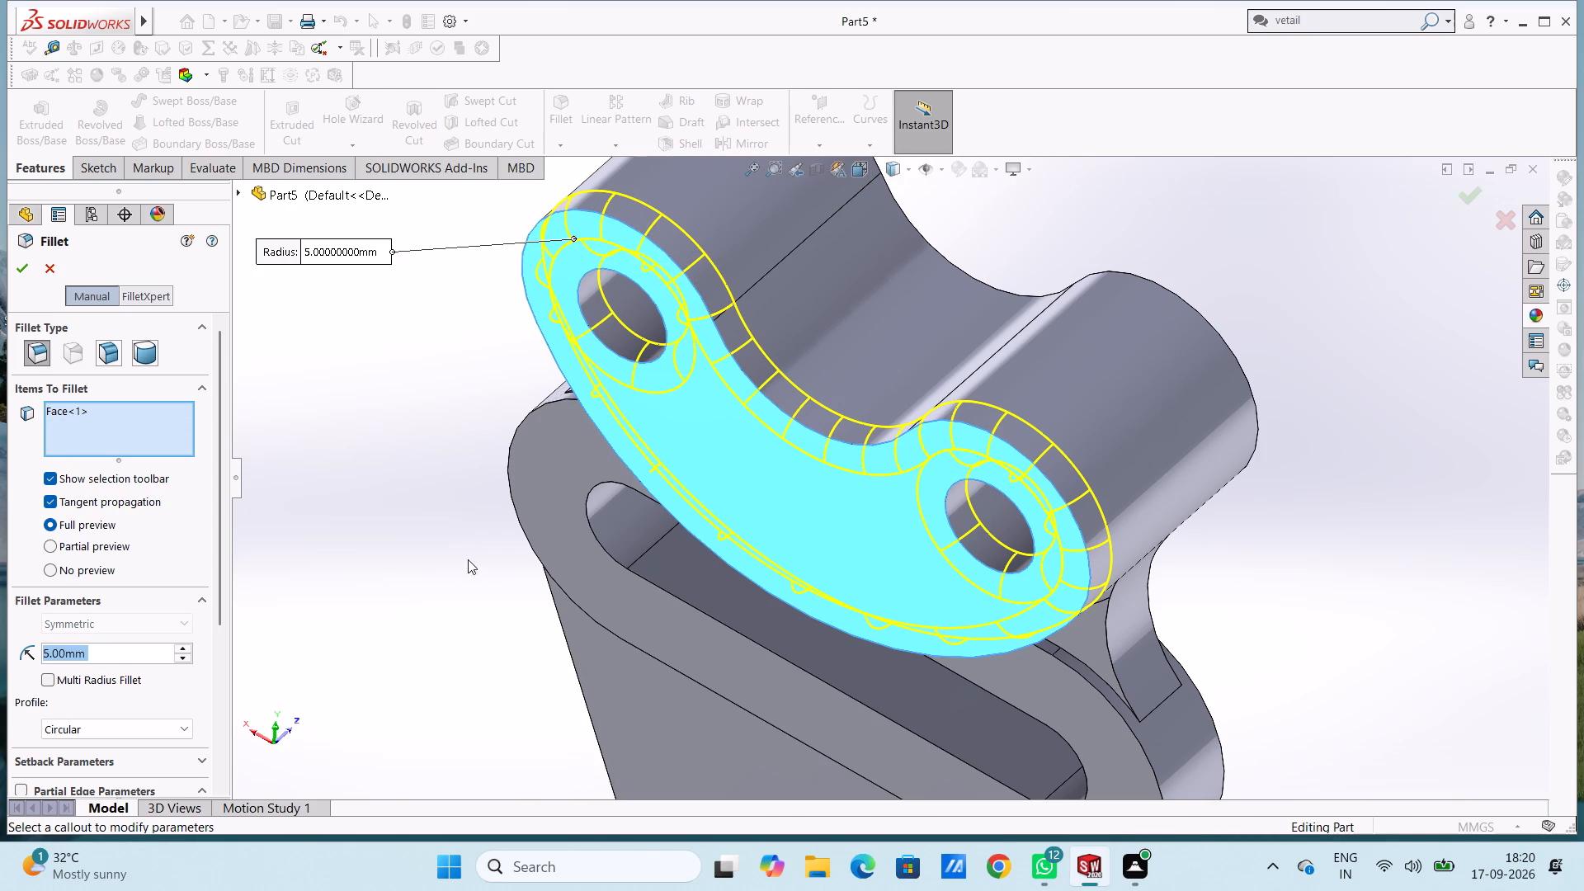
key(2)
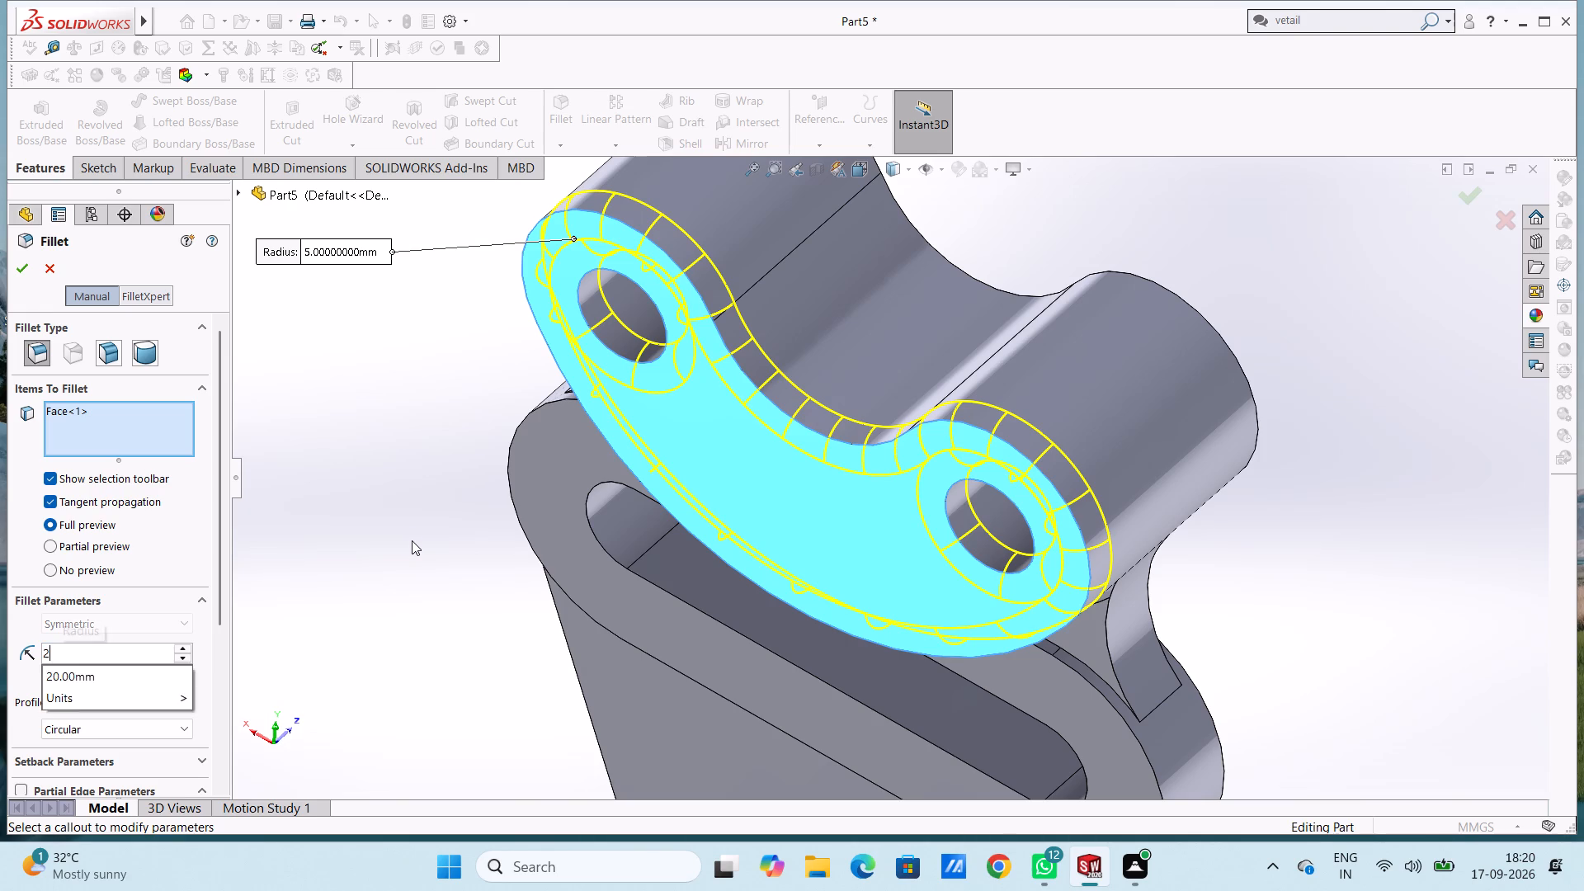
key(Return)
key(1)
key(Return)
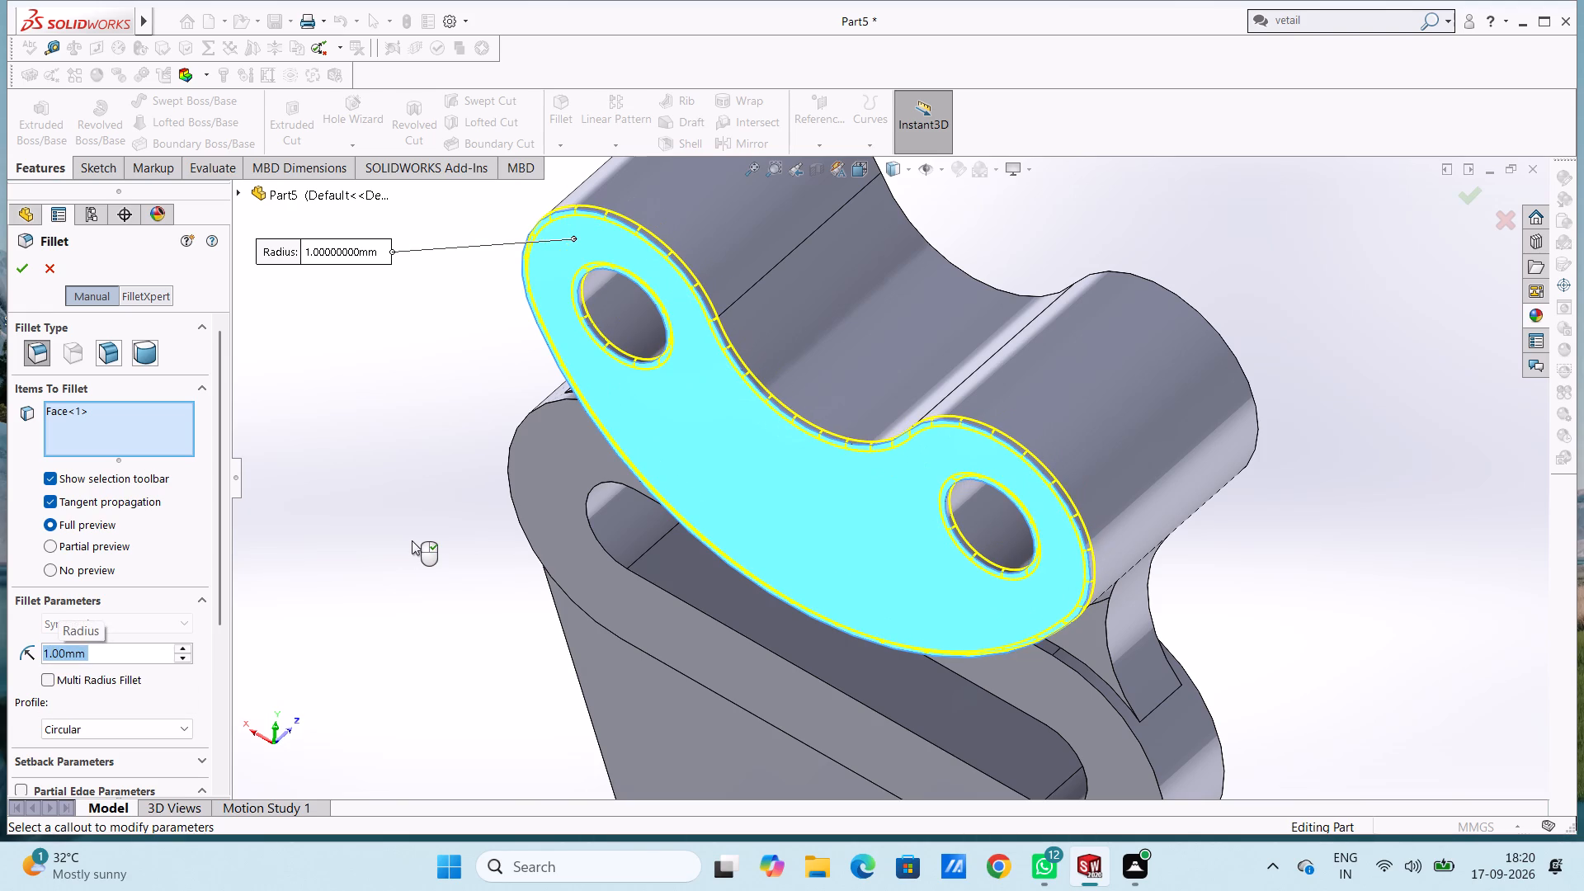
click(14, 276)
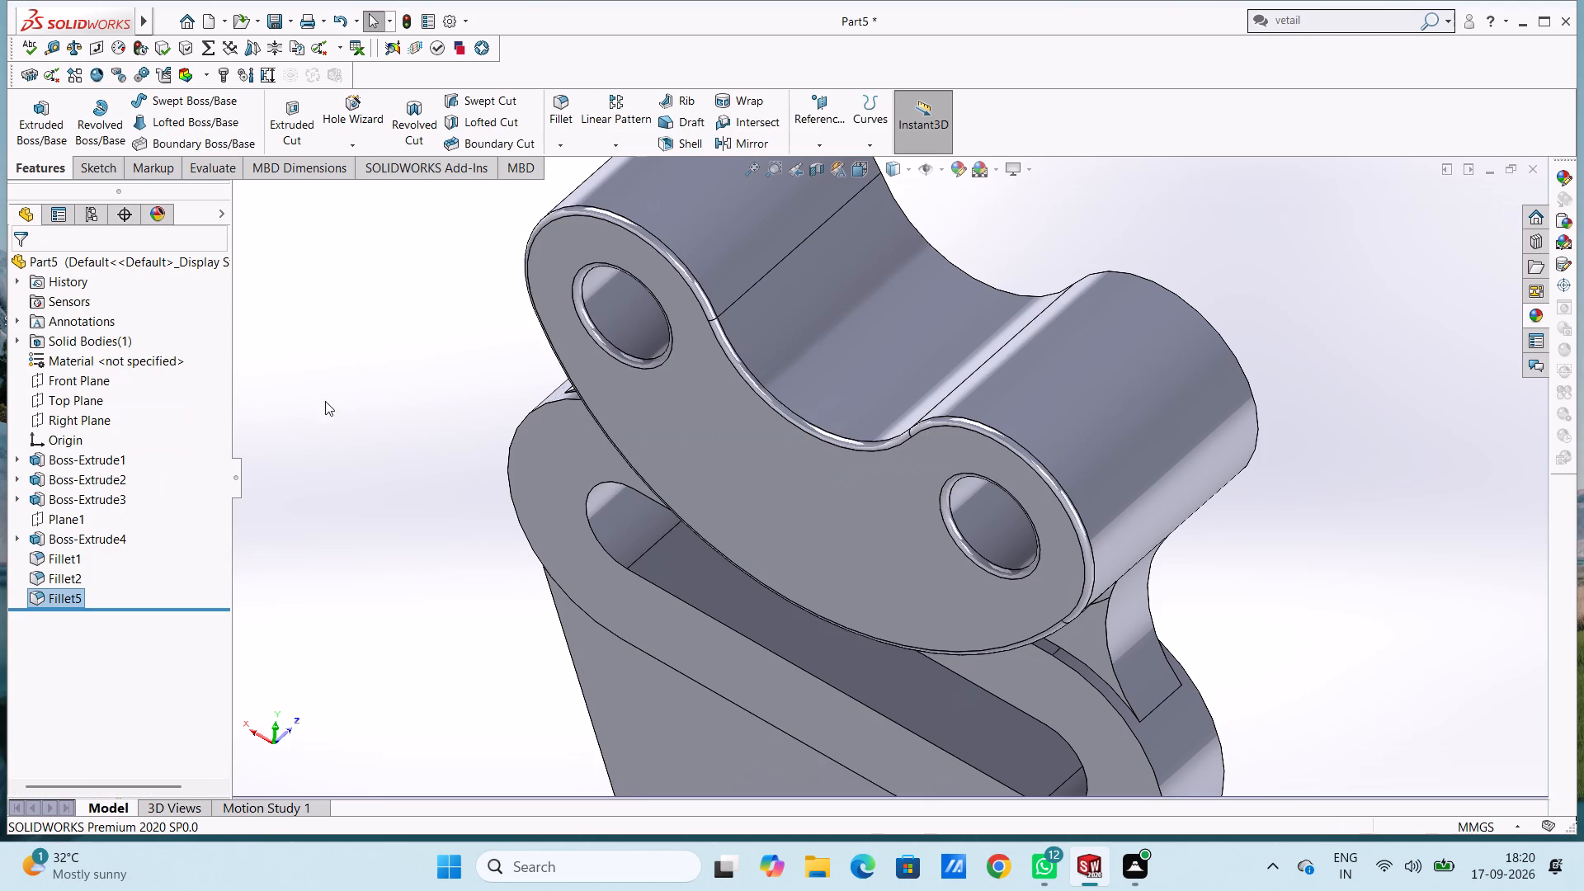
Fillet all edges of the lug's front face, including both hole rims, with a 1 mm constant radius.
middle_drag(355, 396, 295, 412)
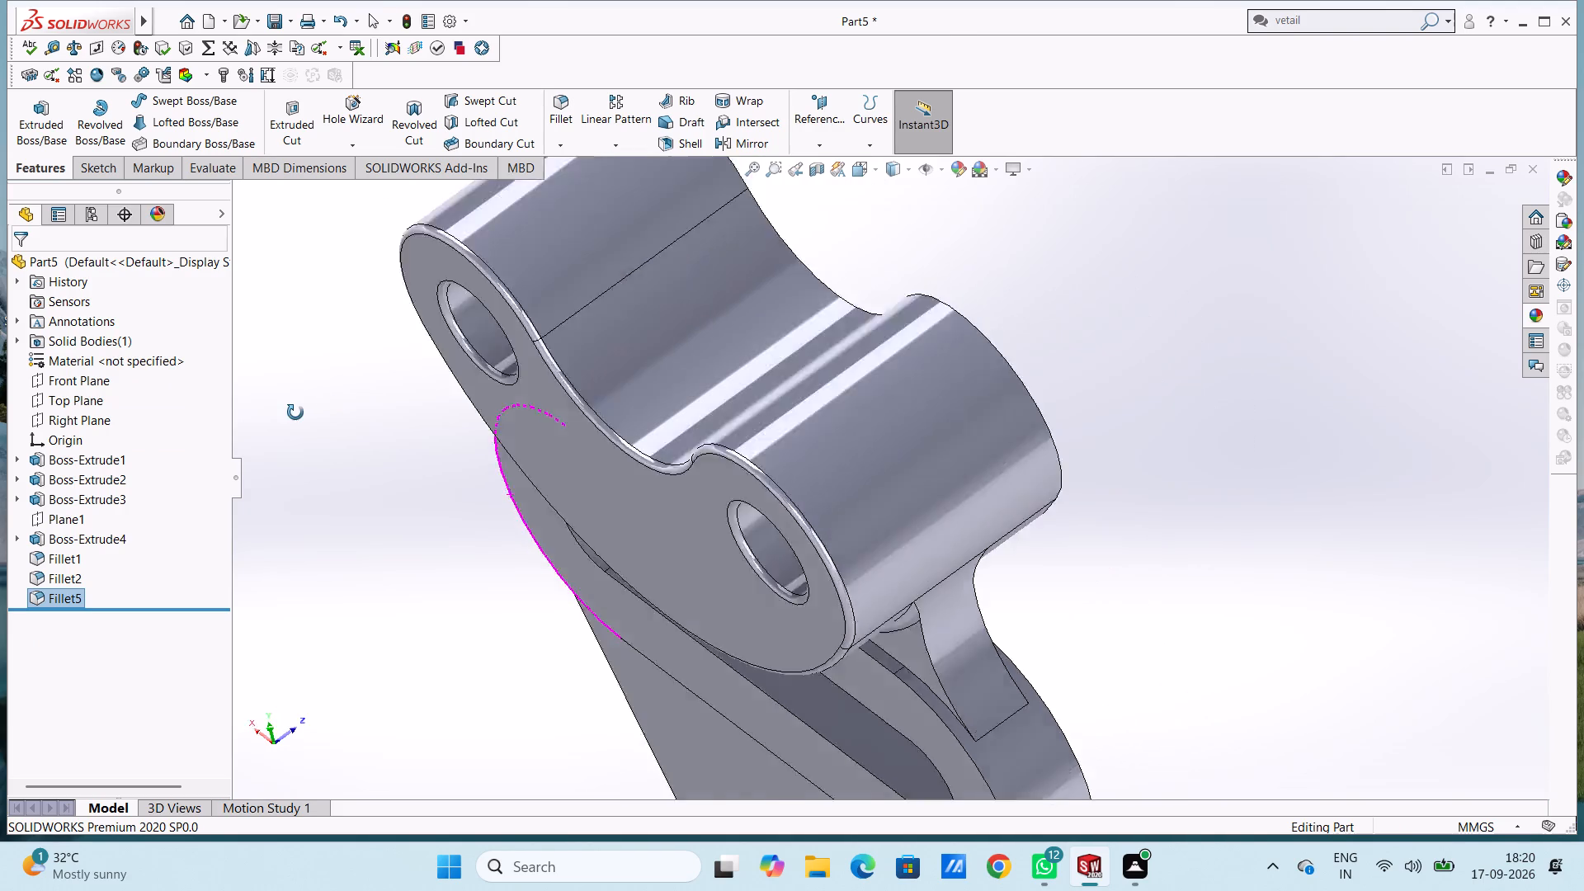
middle_drag(295, 412, 276, 421)
scroll(276, 424, up, 3)
scroll(380, 400, up, 1)
middle_drag(383, 400, 478, 376)
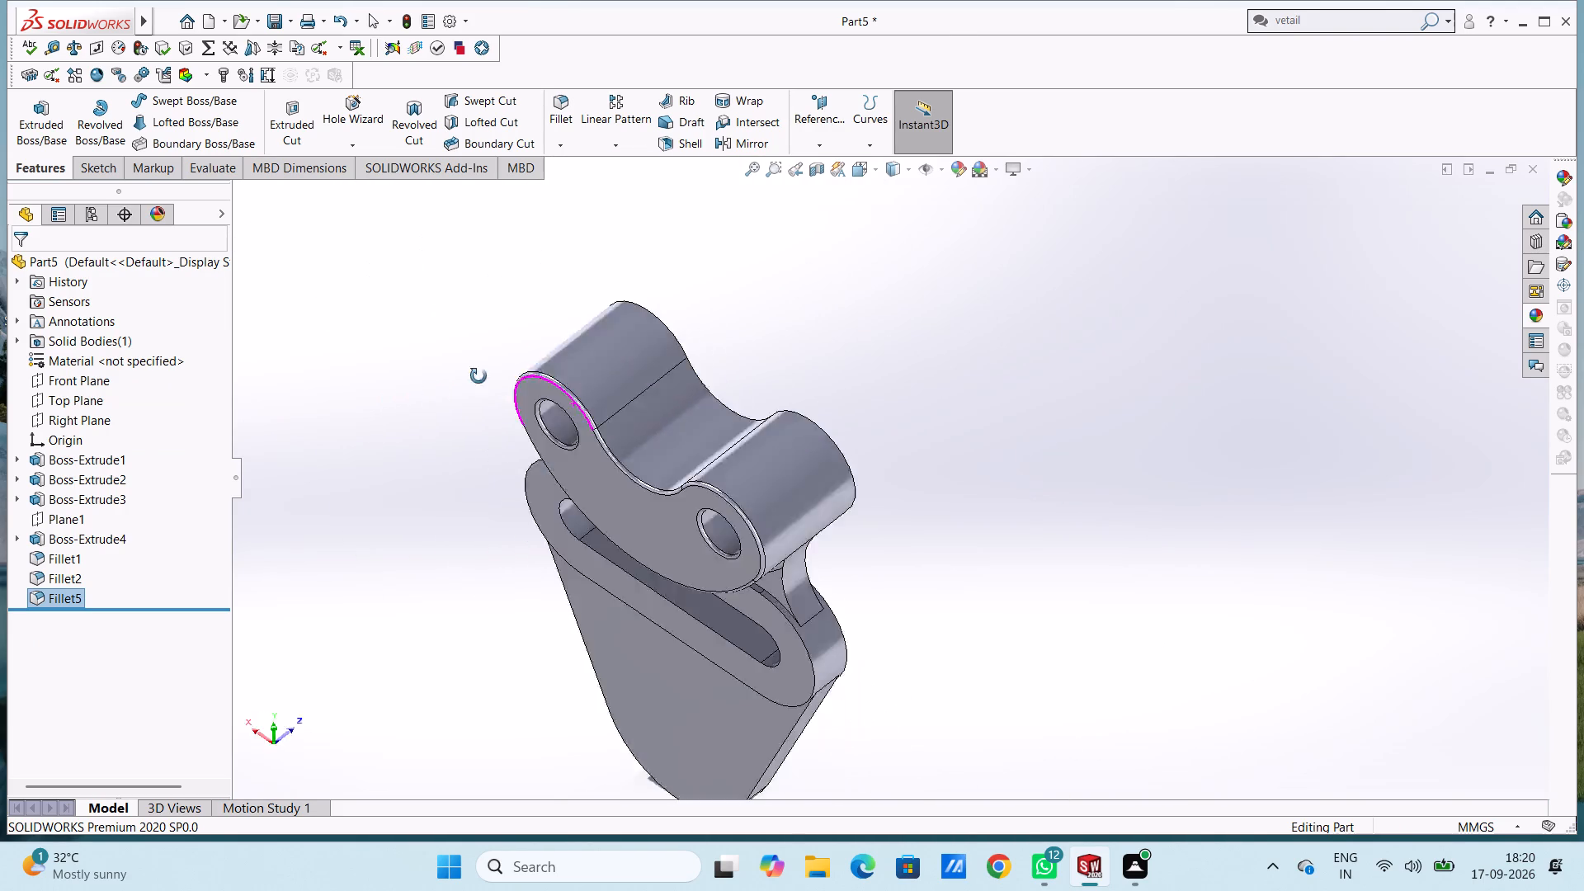
middle_drag(478, 376, 828, 559)
scroll(442, 550, down, 5)
click(569, 111)
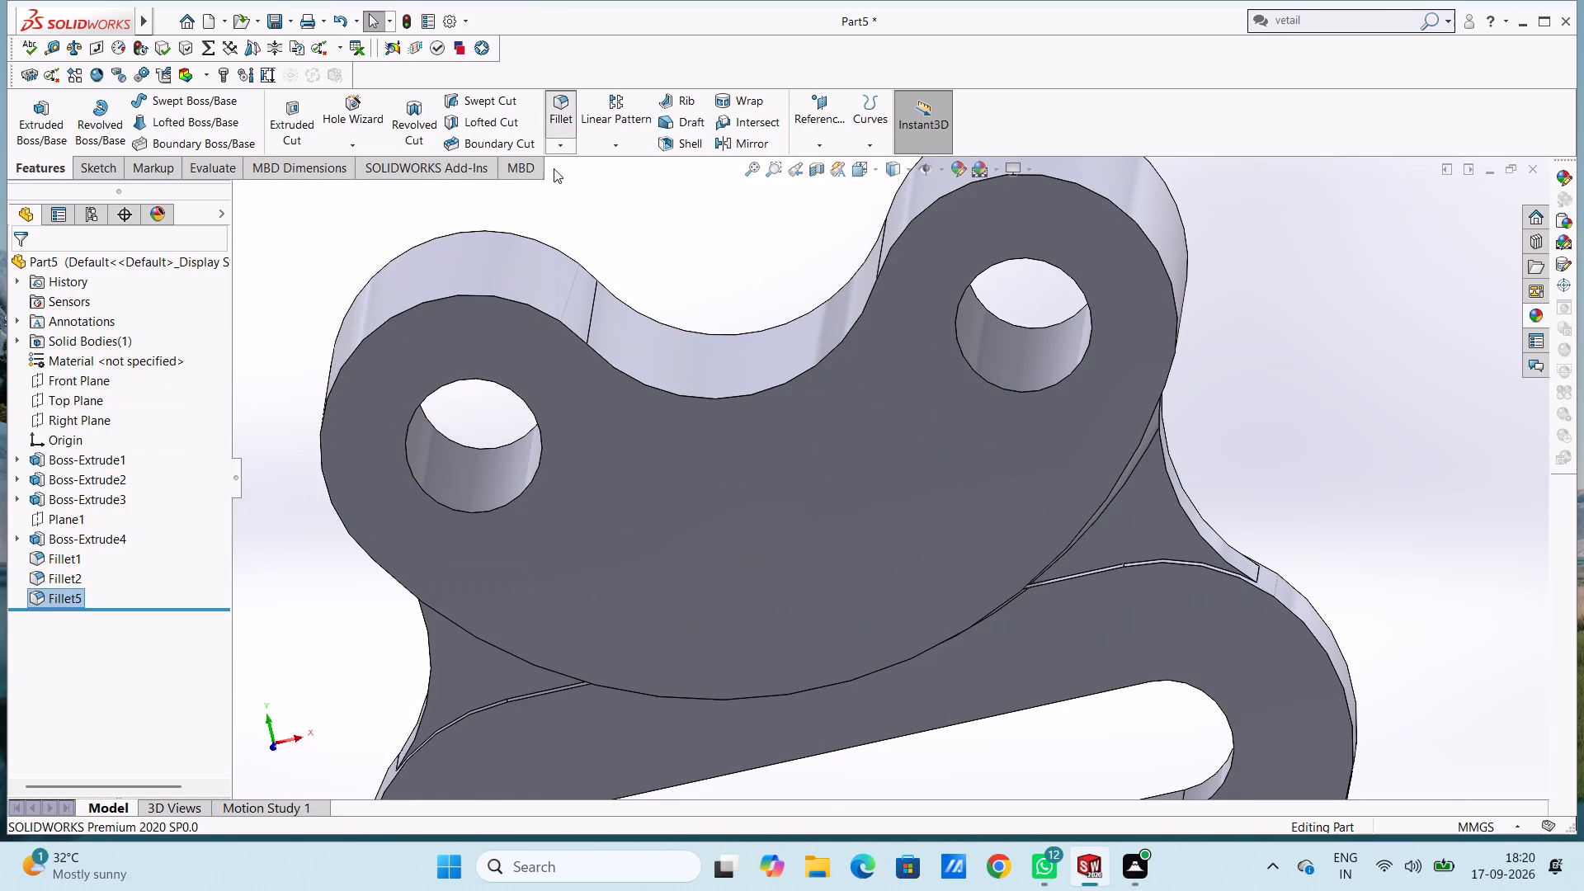
click(521, 324)
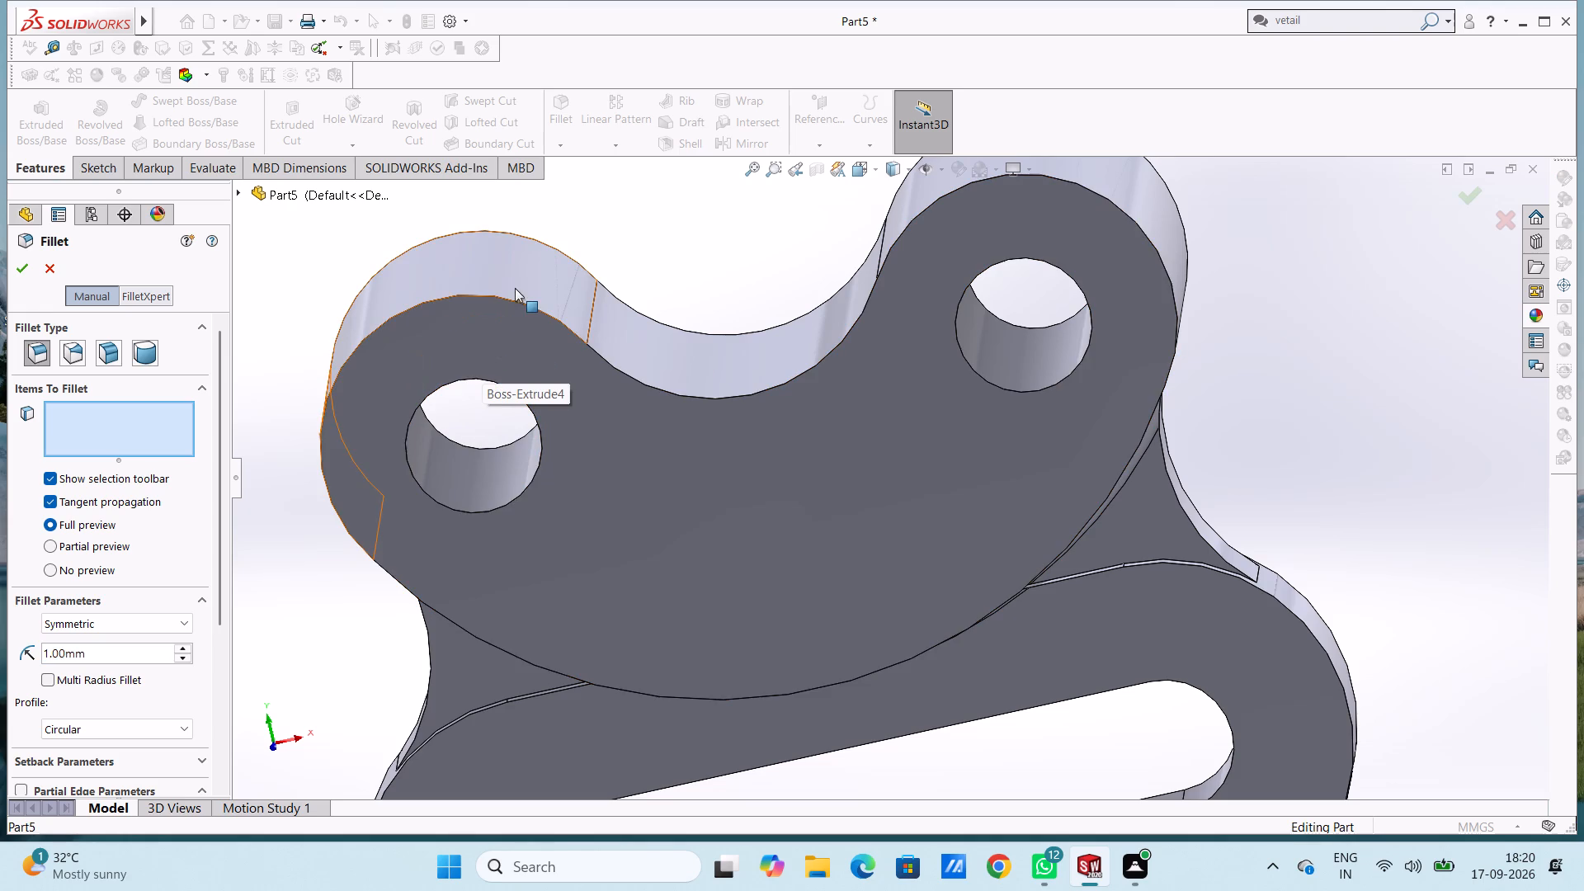
click(509, 314)
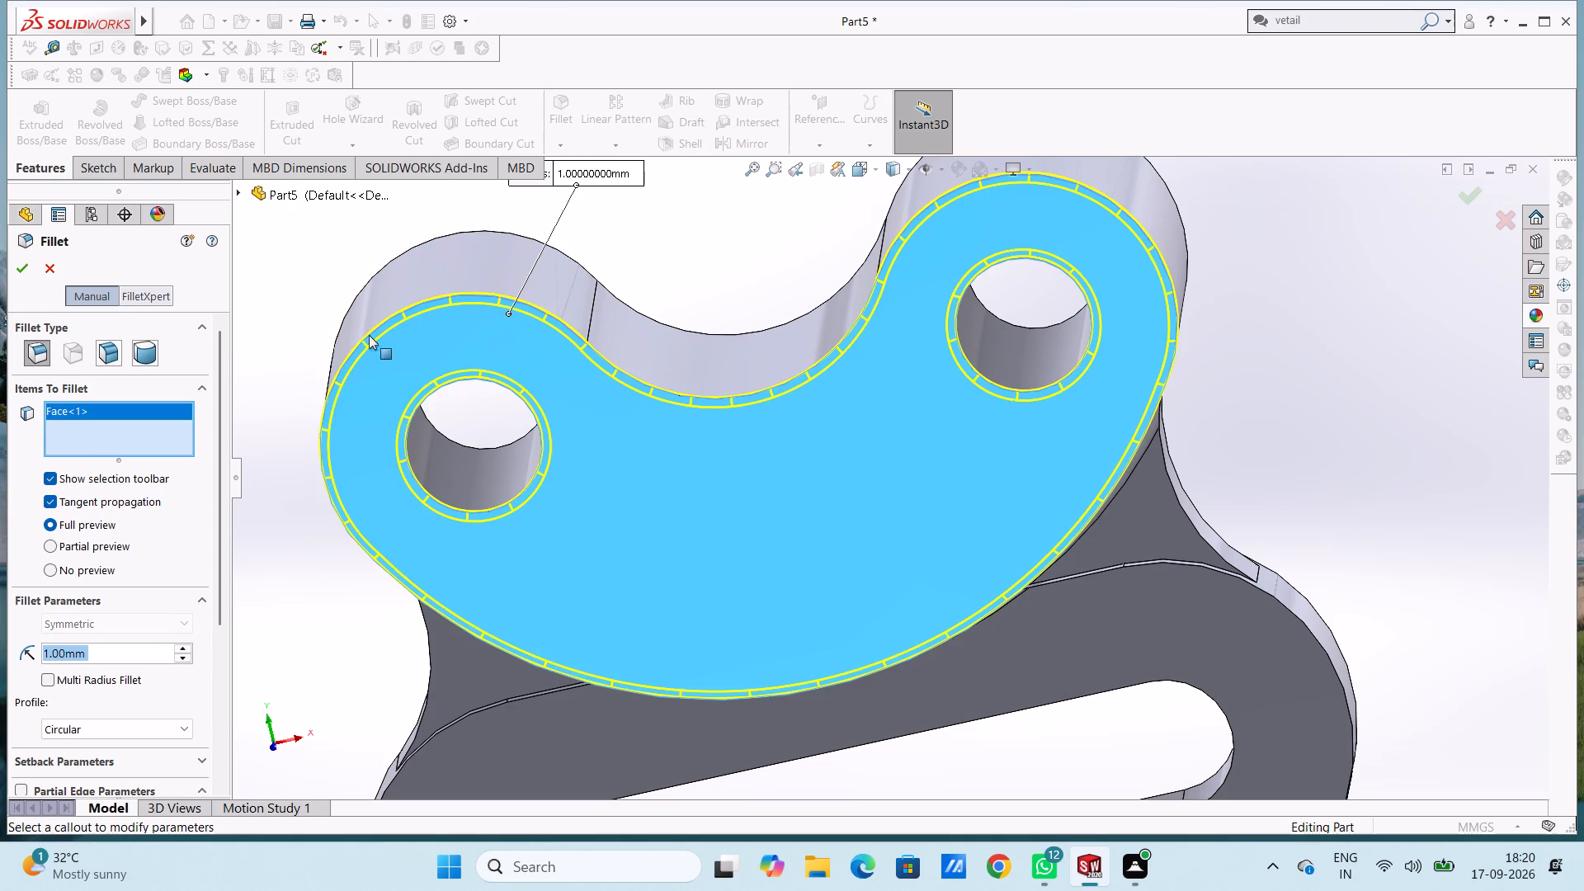
click(25, 268)
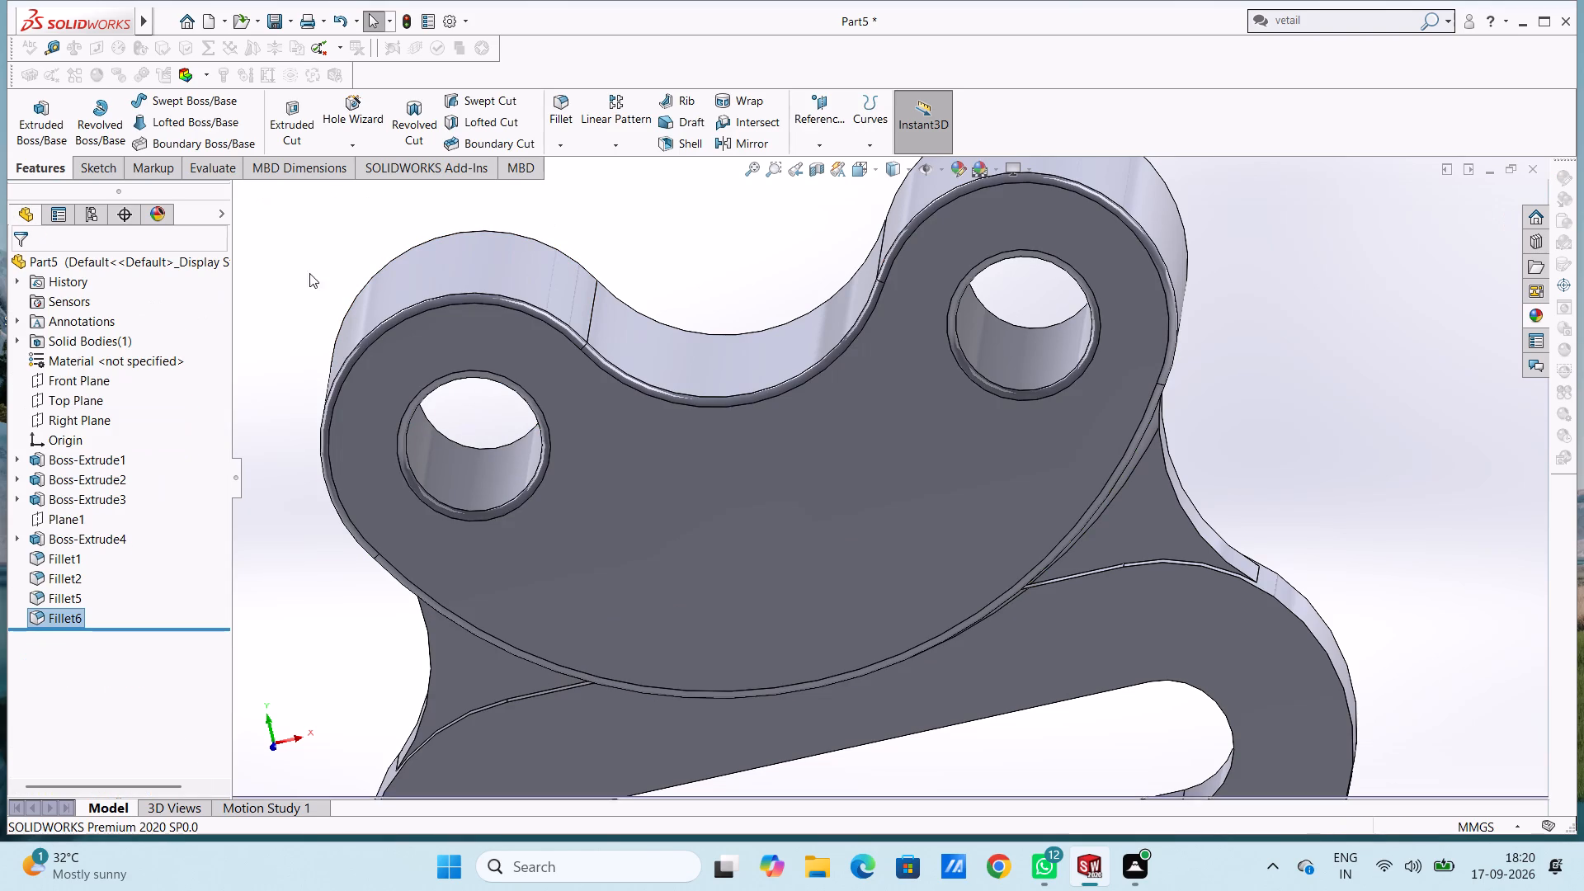
On the plate's tapered front face, start a sketch and draw a 30 mm radius circle centred on the rounded lower end's centre.
scroll(337, 262, up, 2)
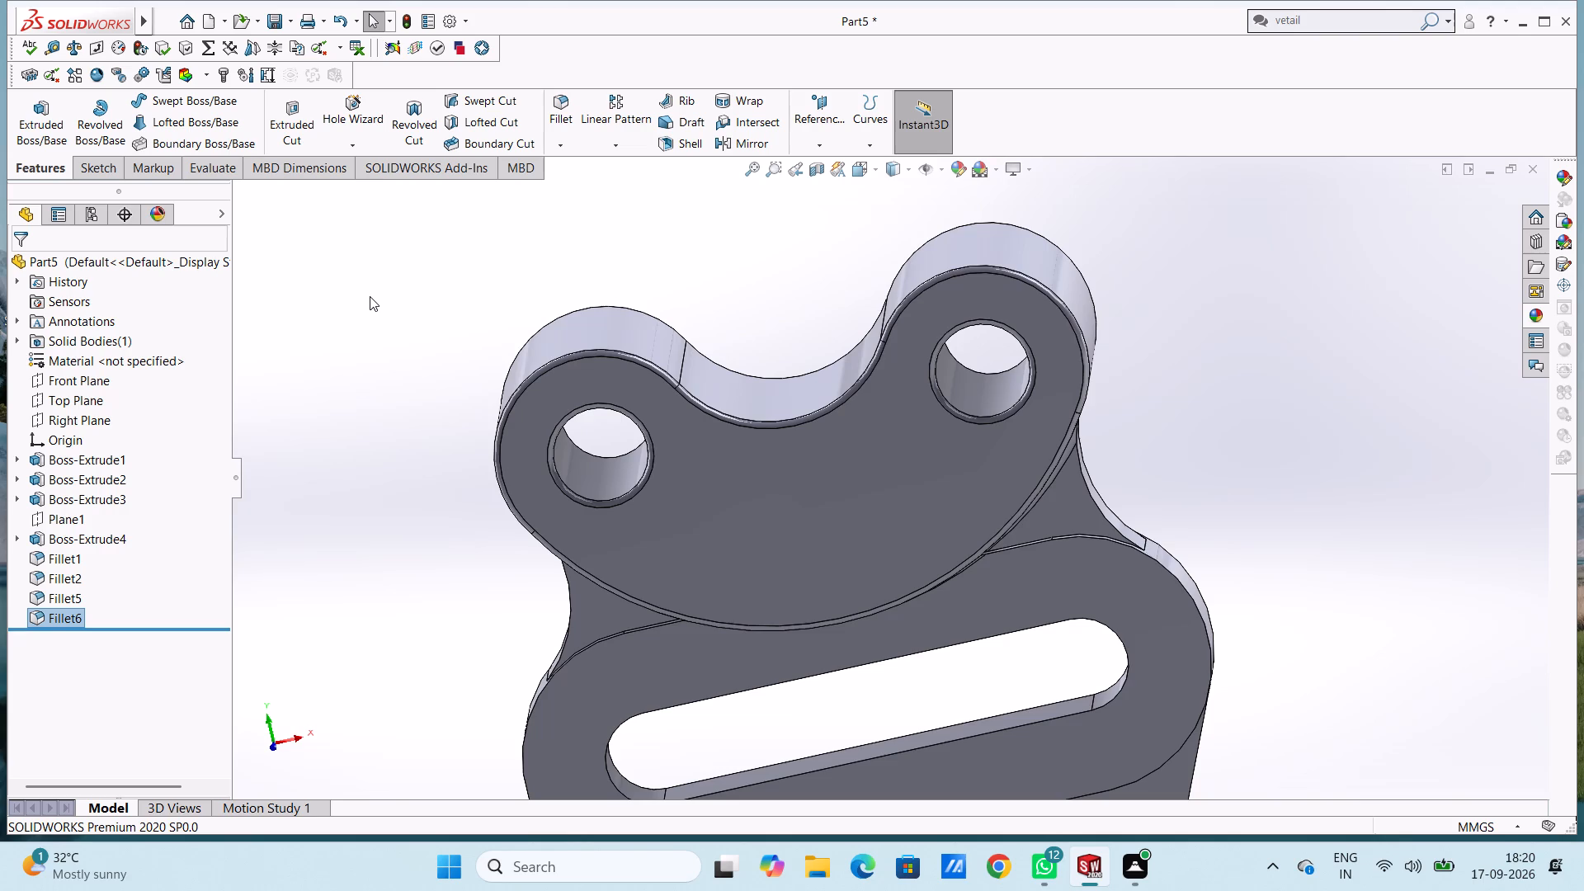
key(ctrl+7)
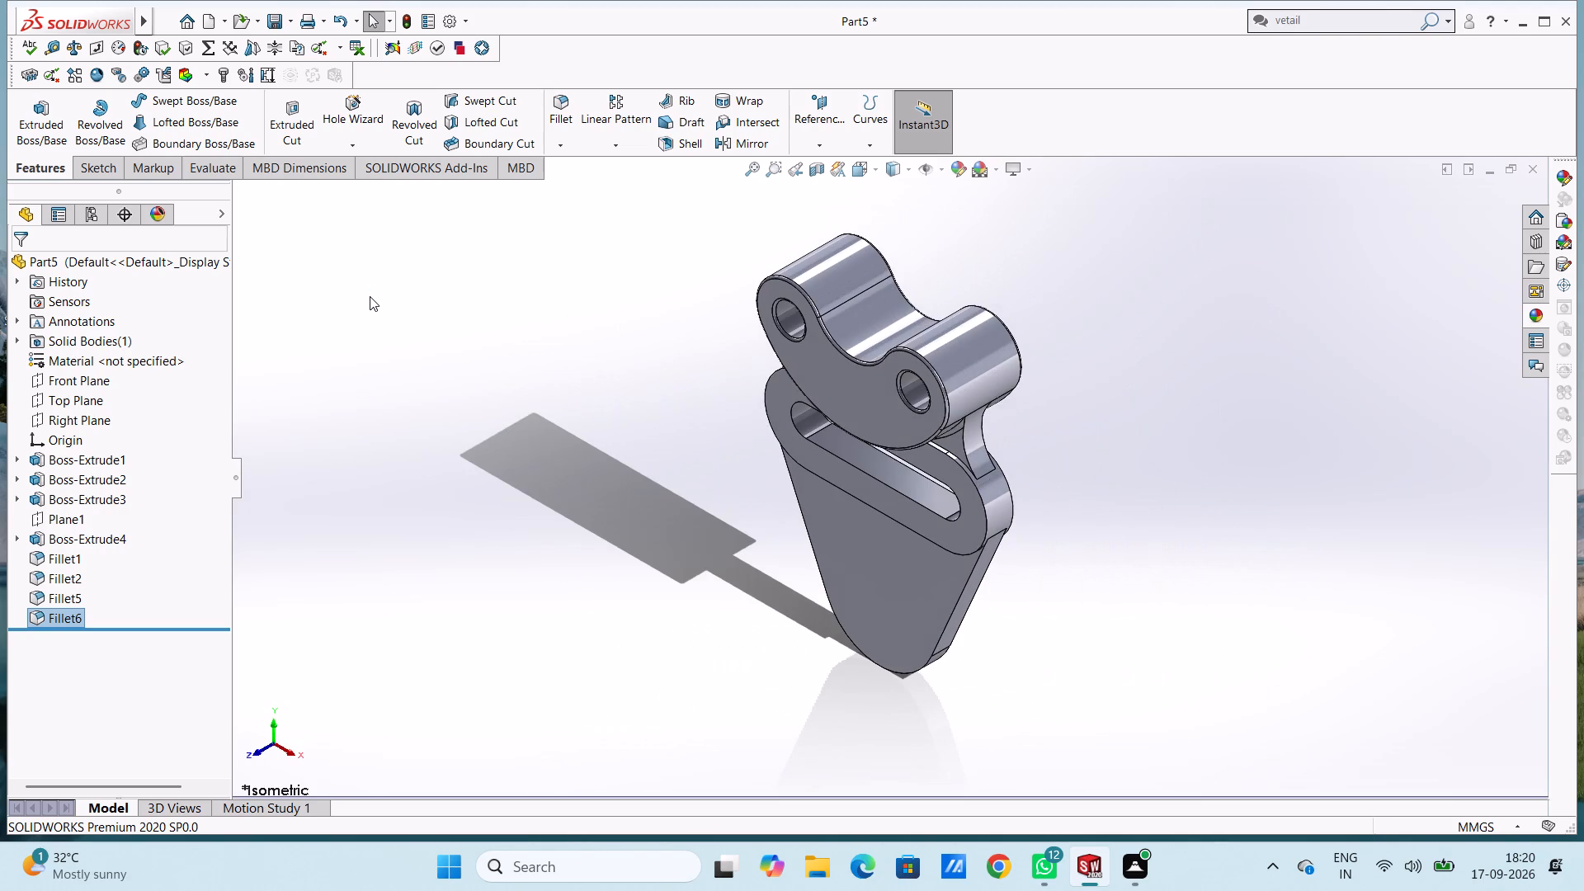
scroll(370, 296, up, 1)
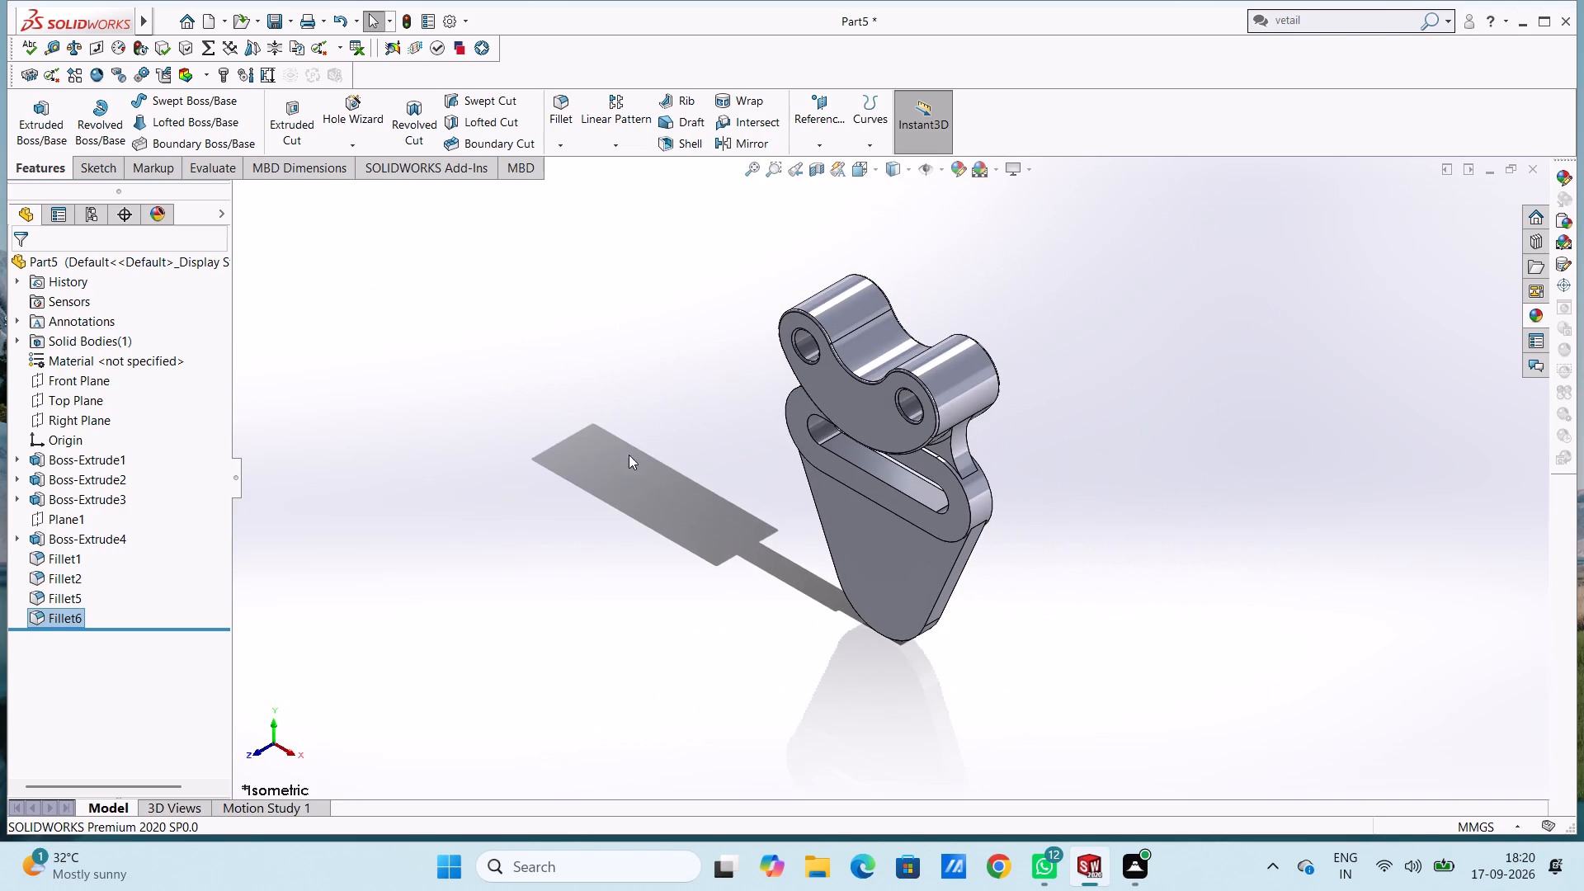
scroll(775, 572, up, 1)
scroll(869, 607, down, 3)
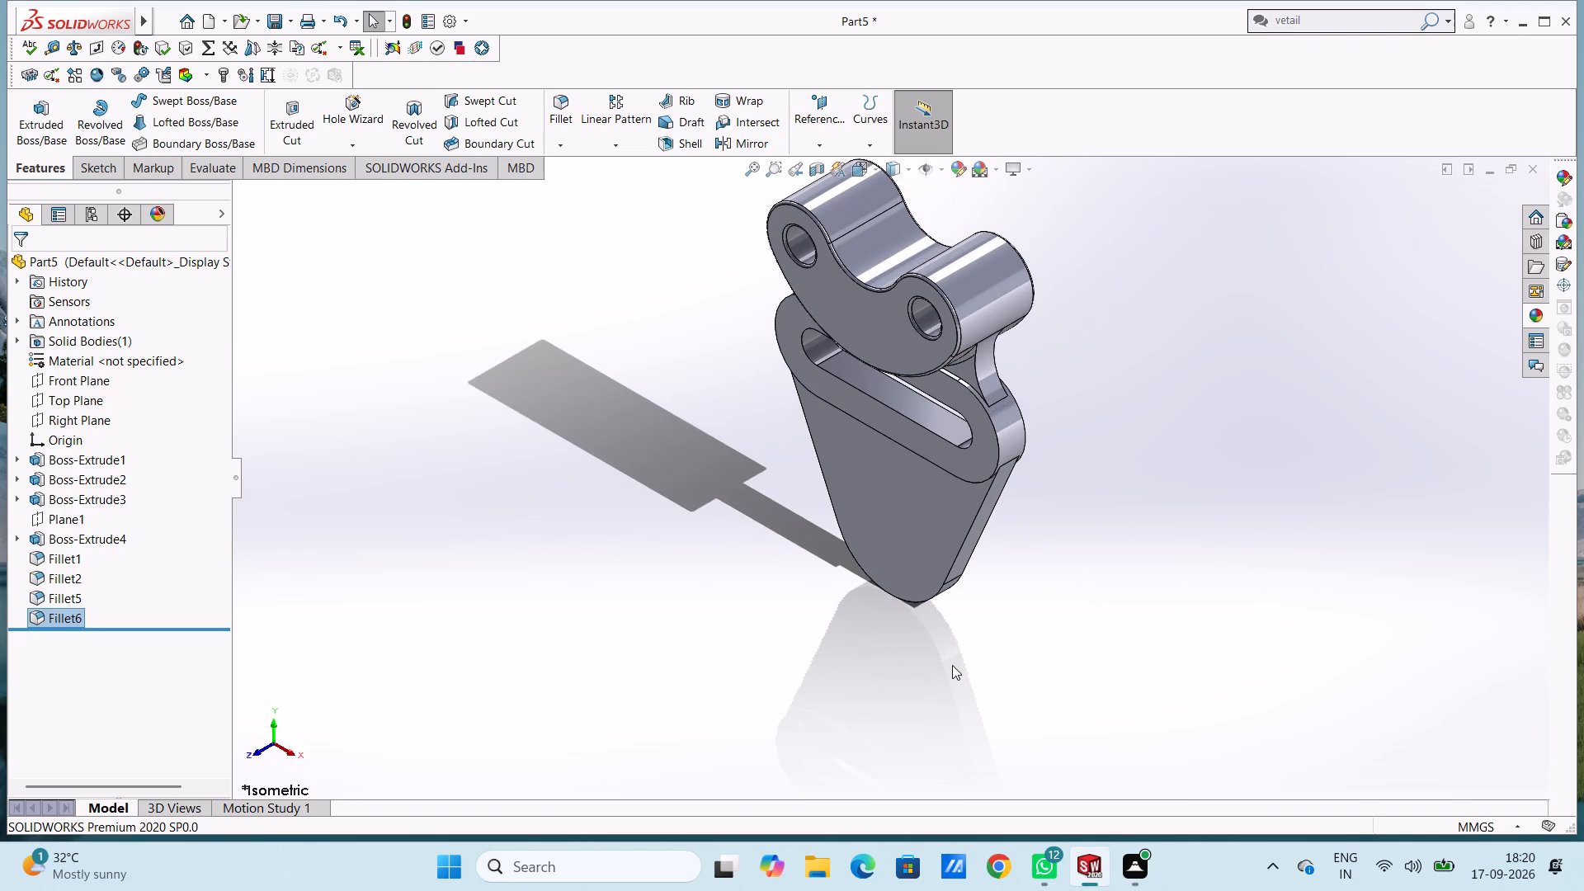
key(ctrl+1)
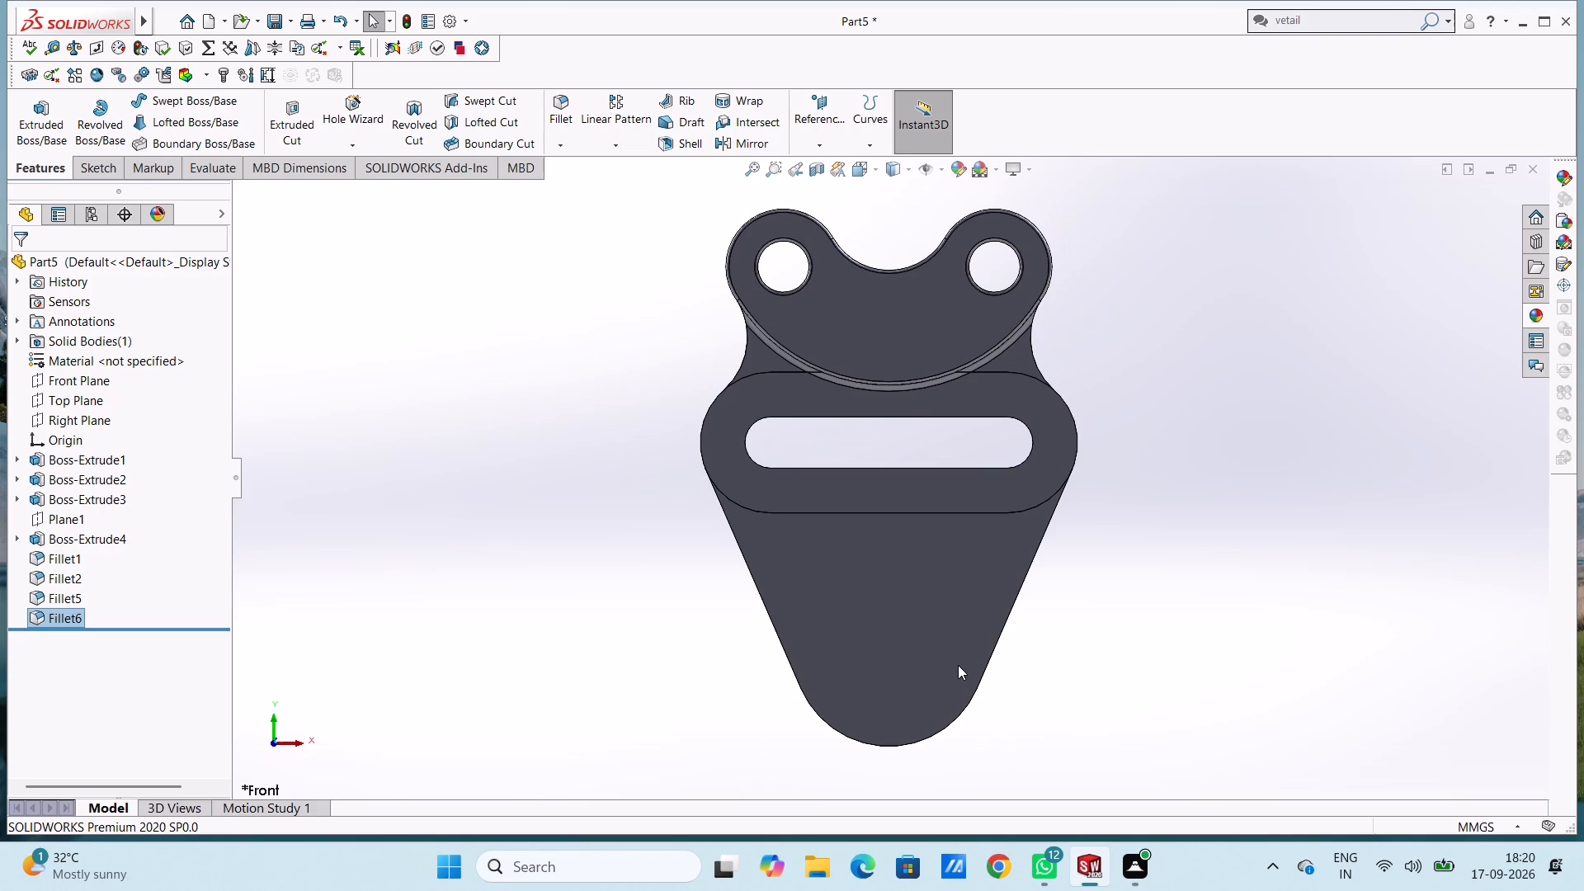
click(872, 663)
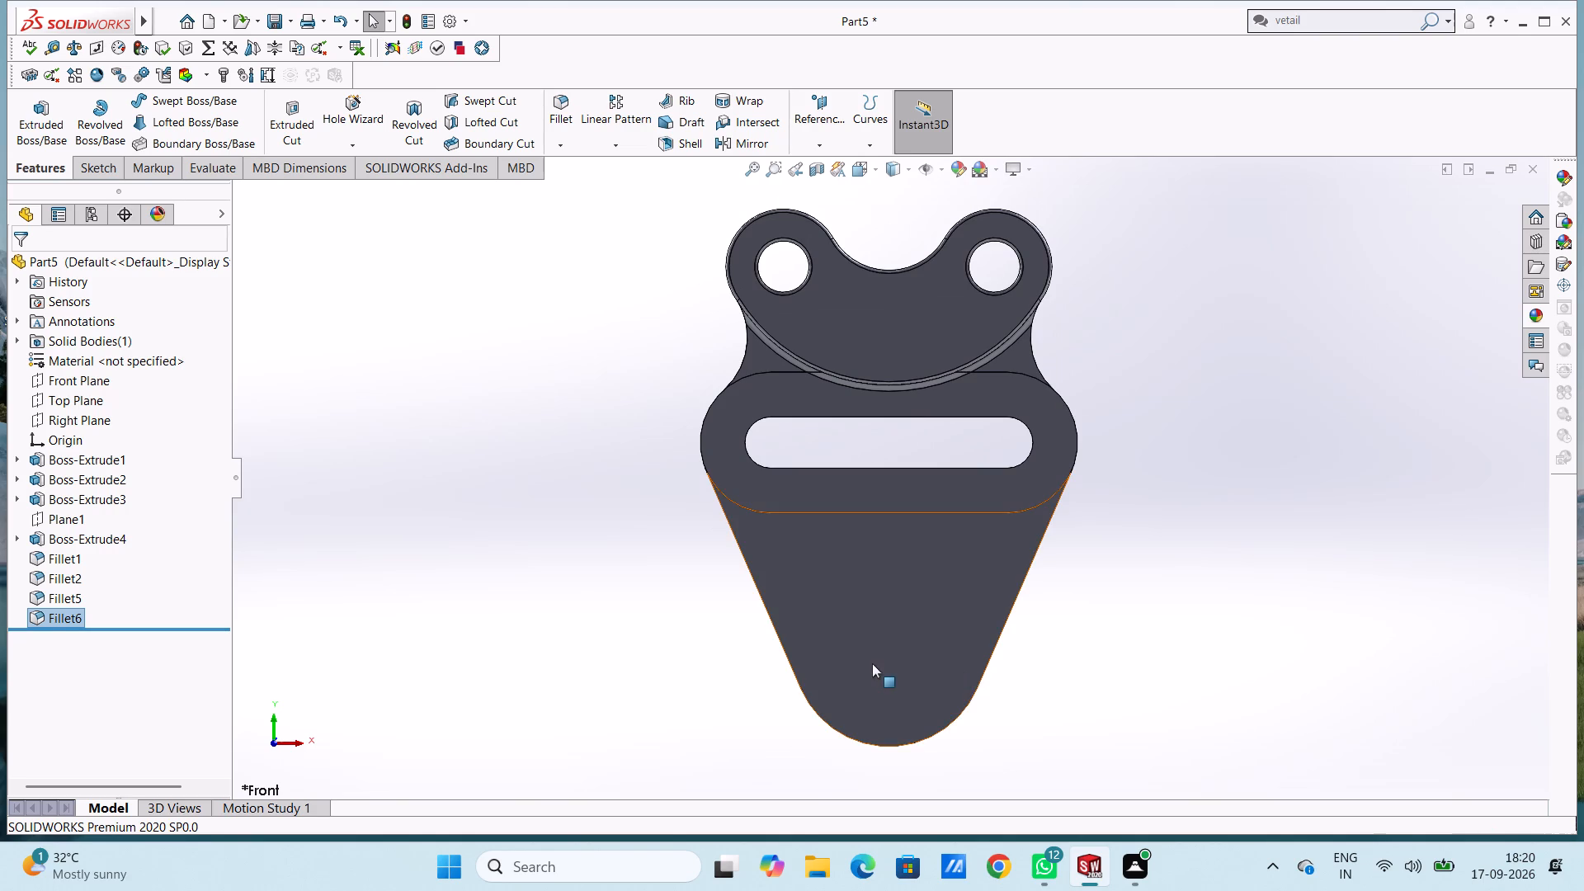
click(937, 617)
click(743, 650)
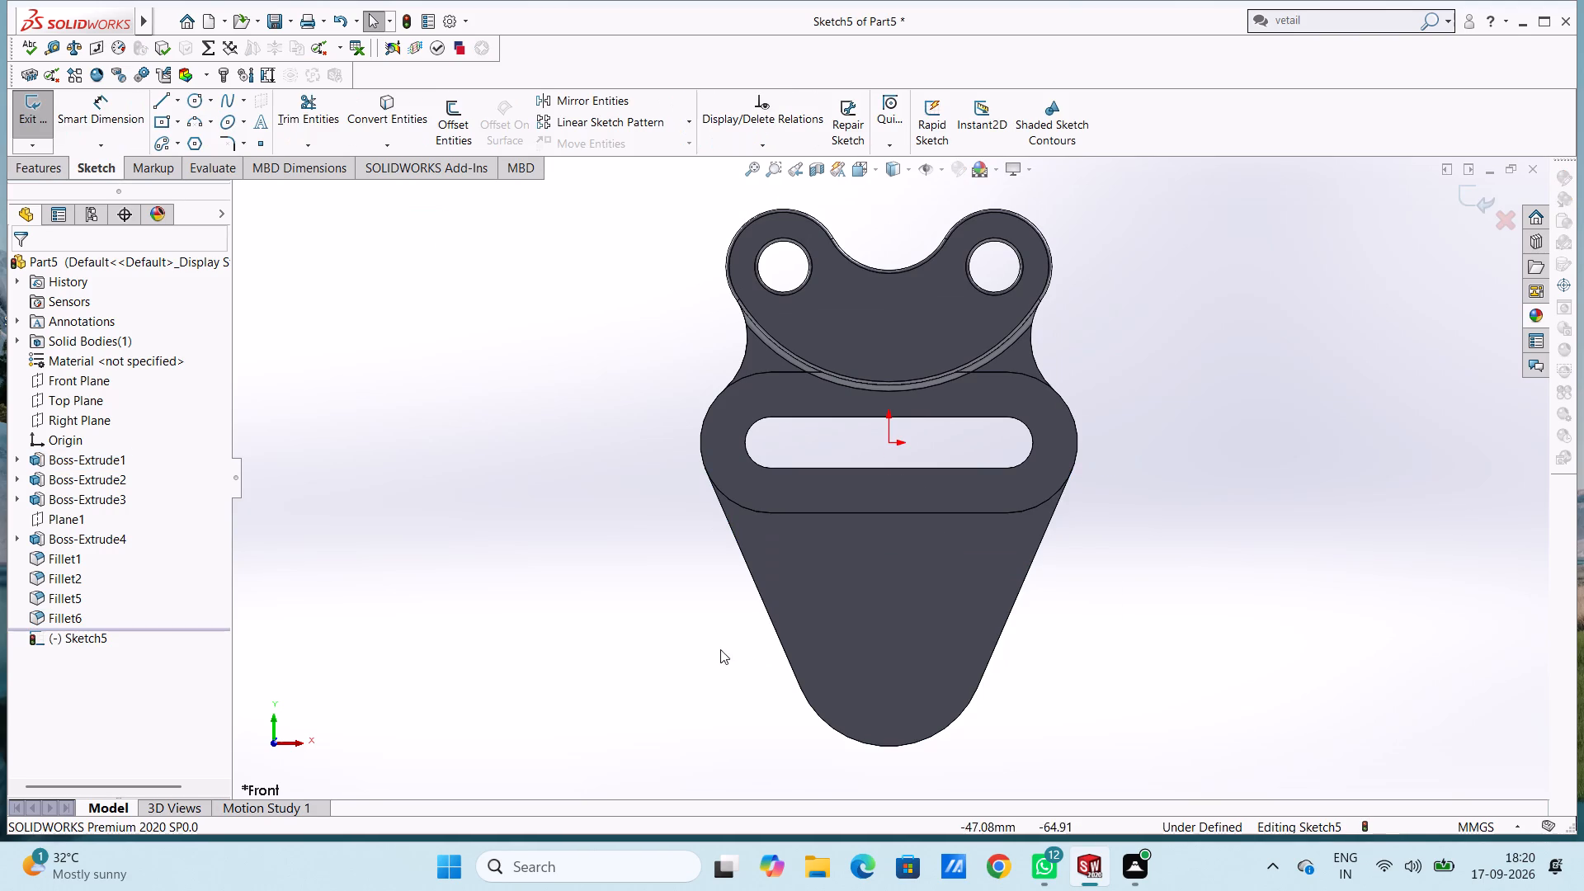
click(199, 102)
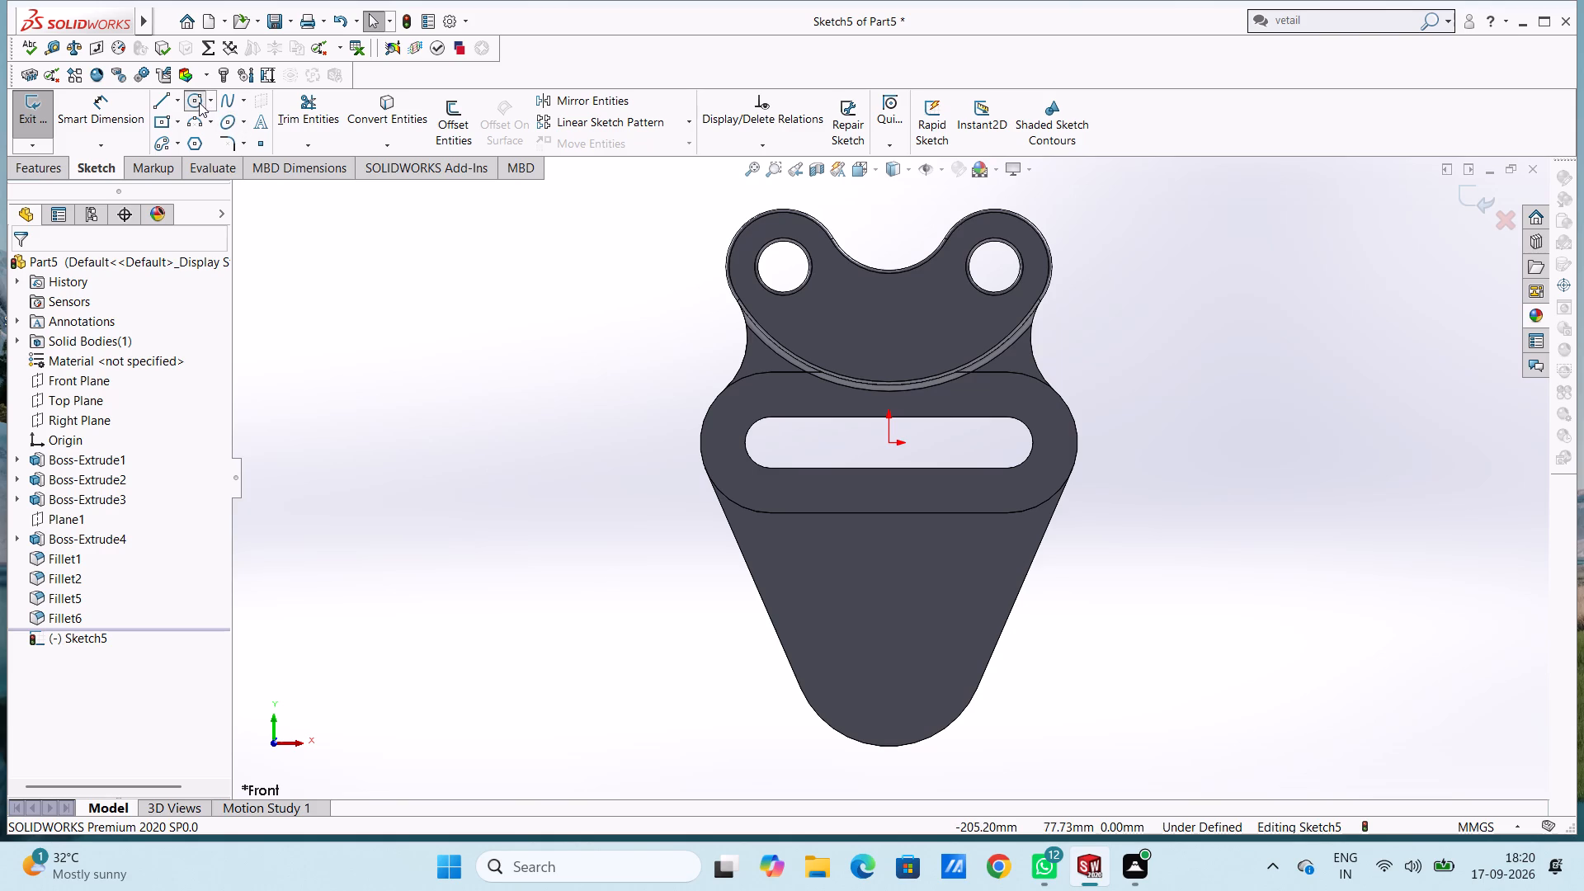
scroll(832, 707, up, 2)
scroll(884, 692, down, 3)
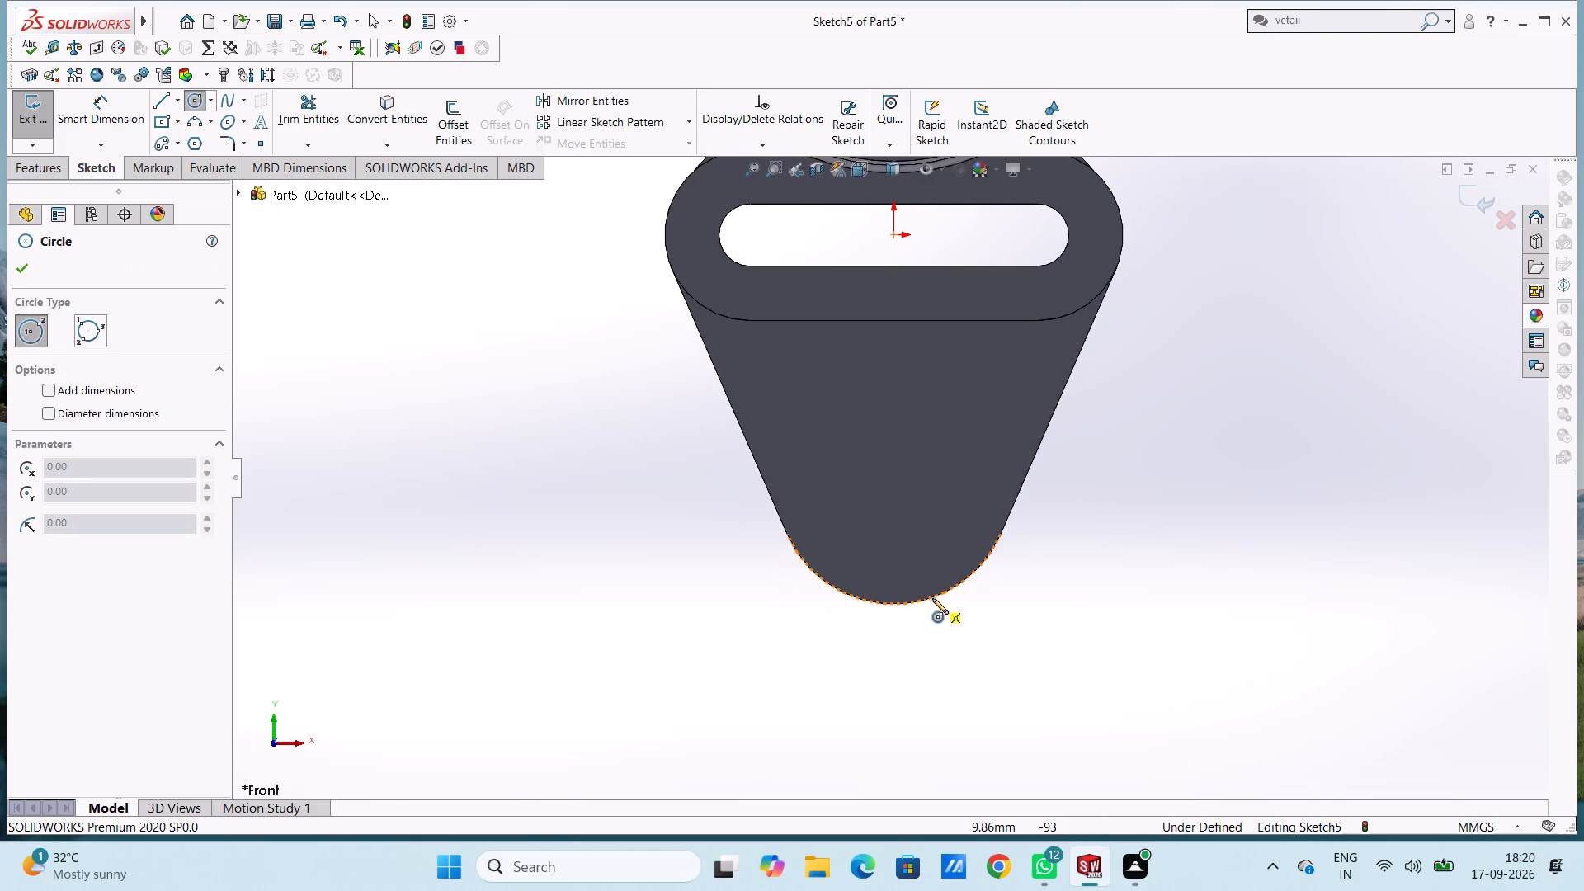
click(896, 489)
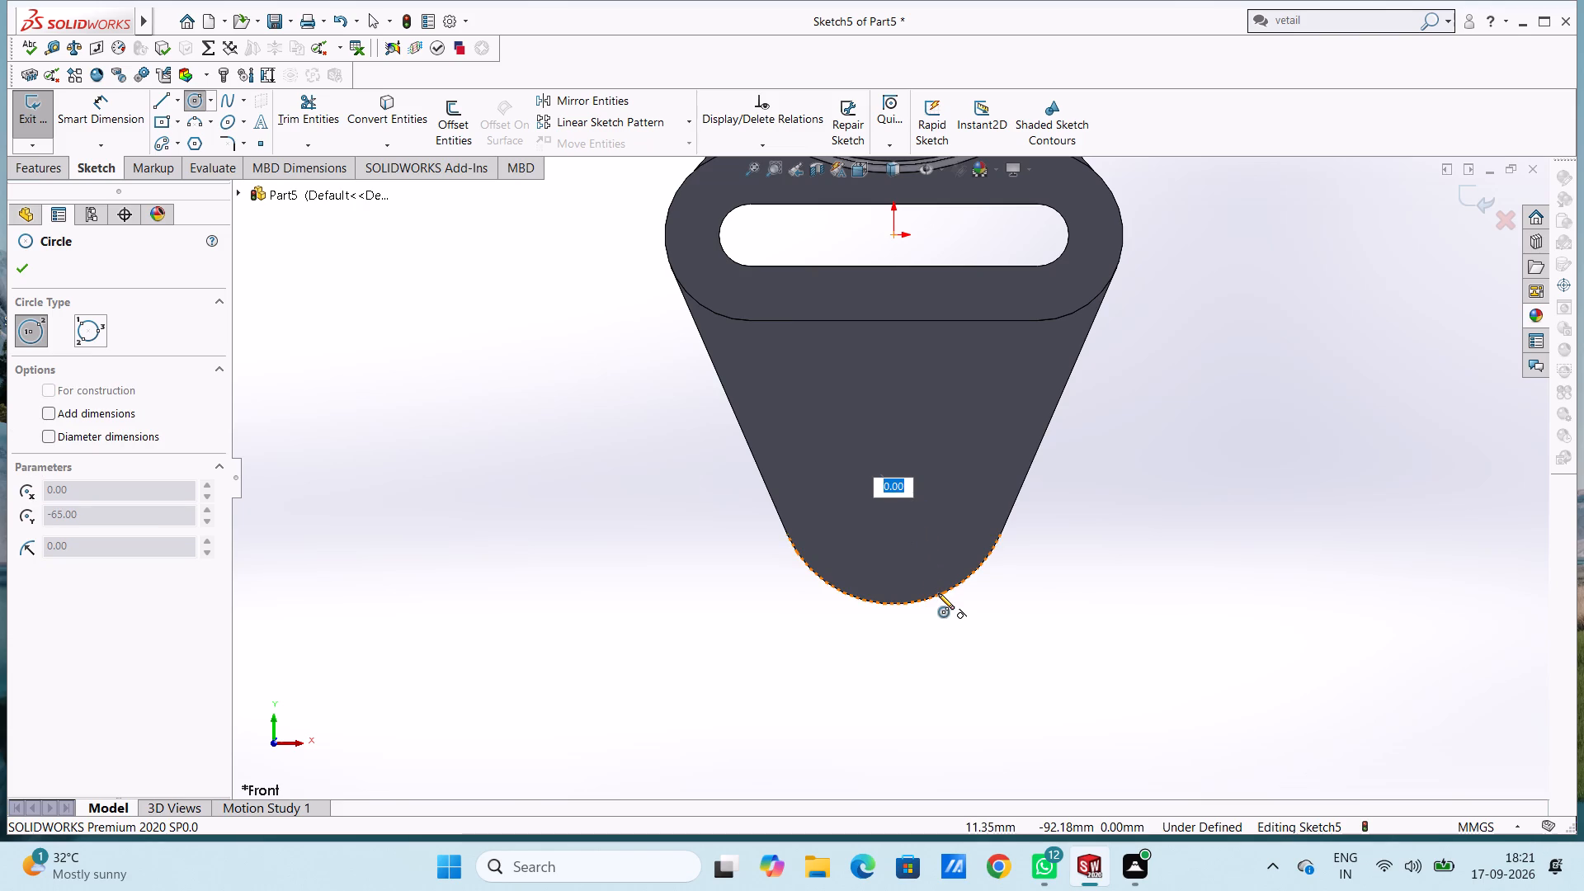
text(30)
key(Return)
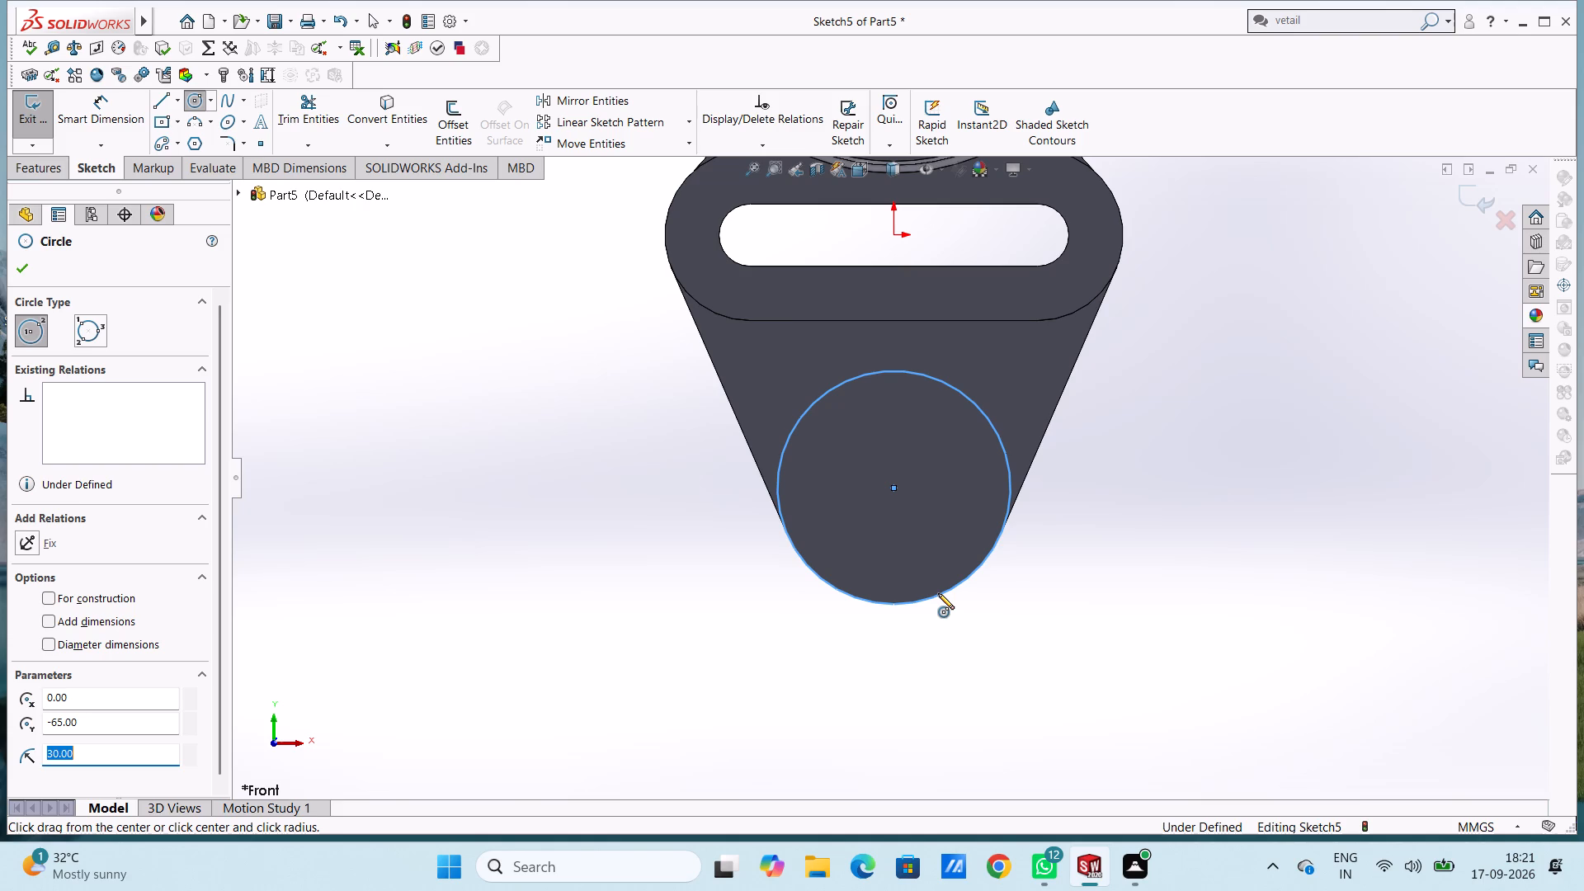
Draw a 22 mm radius circle concentric with the 30 mm radius circle.
click(894, 486)
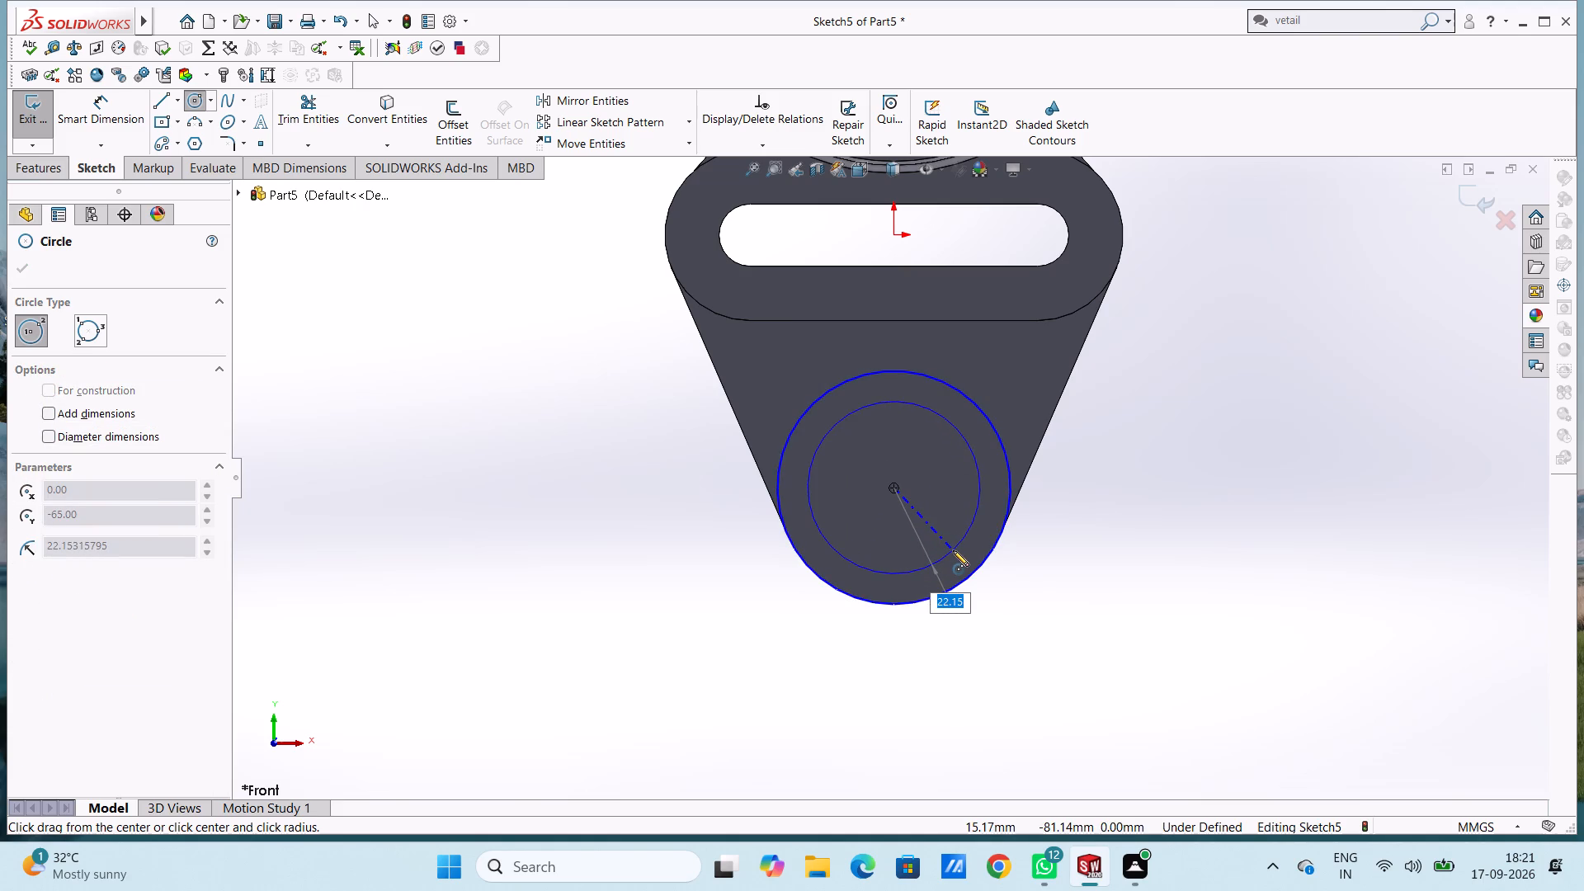
text(22)
key(Return)
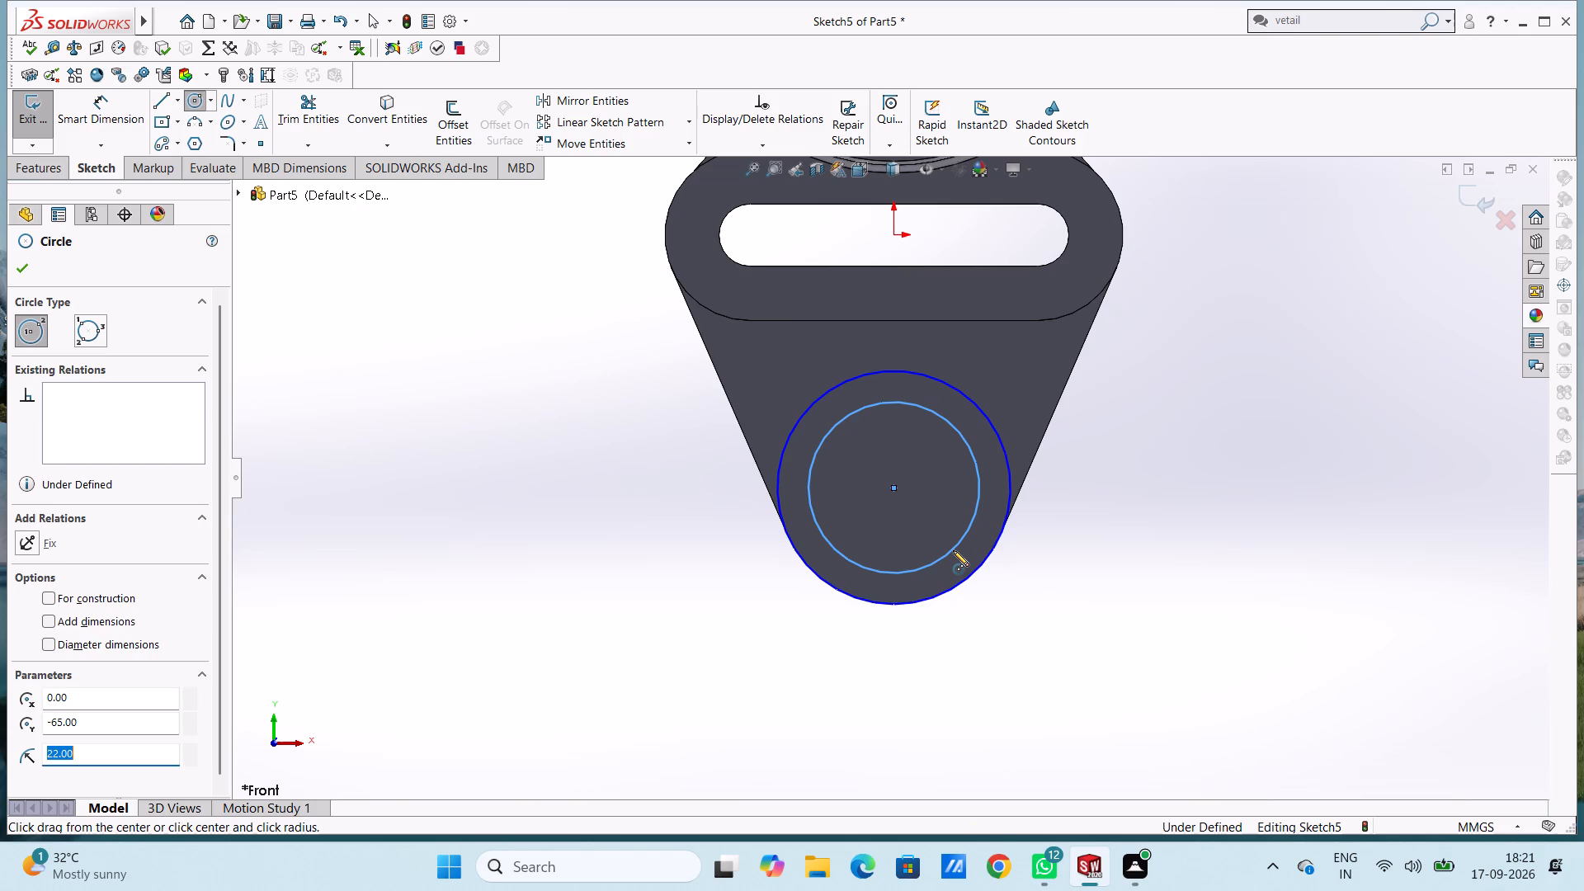
Draw a 4 mm radius circle centred on the topmost point of the 22 mm radius circle.
key(Escape)
key(Escape)
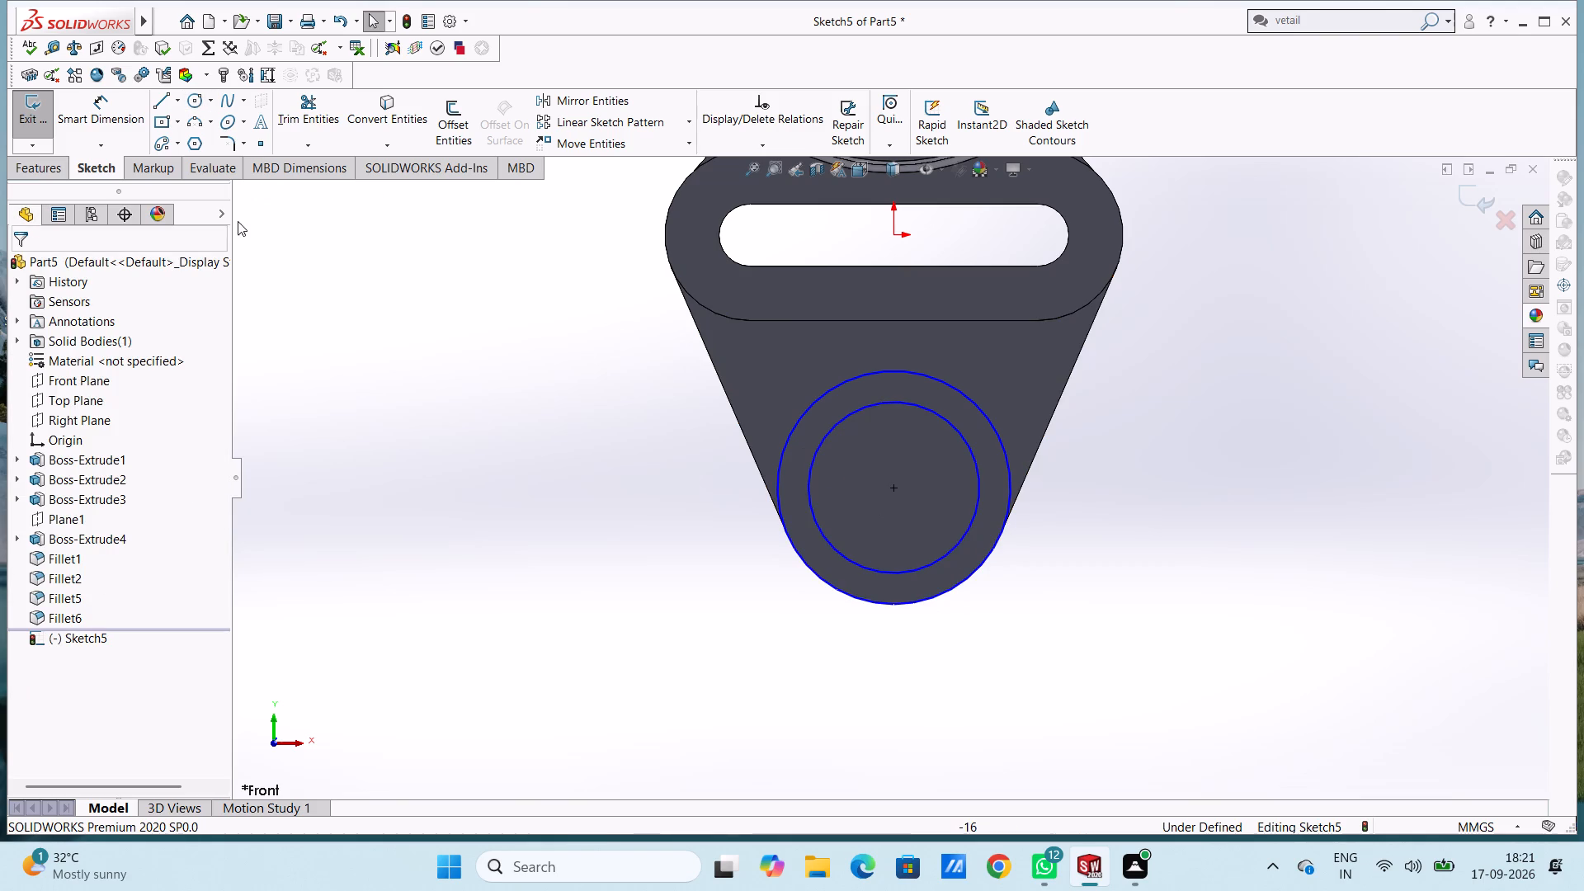
click(200, 105)
scroll(931, 435, down, 3)
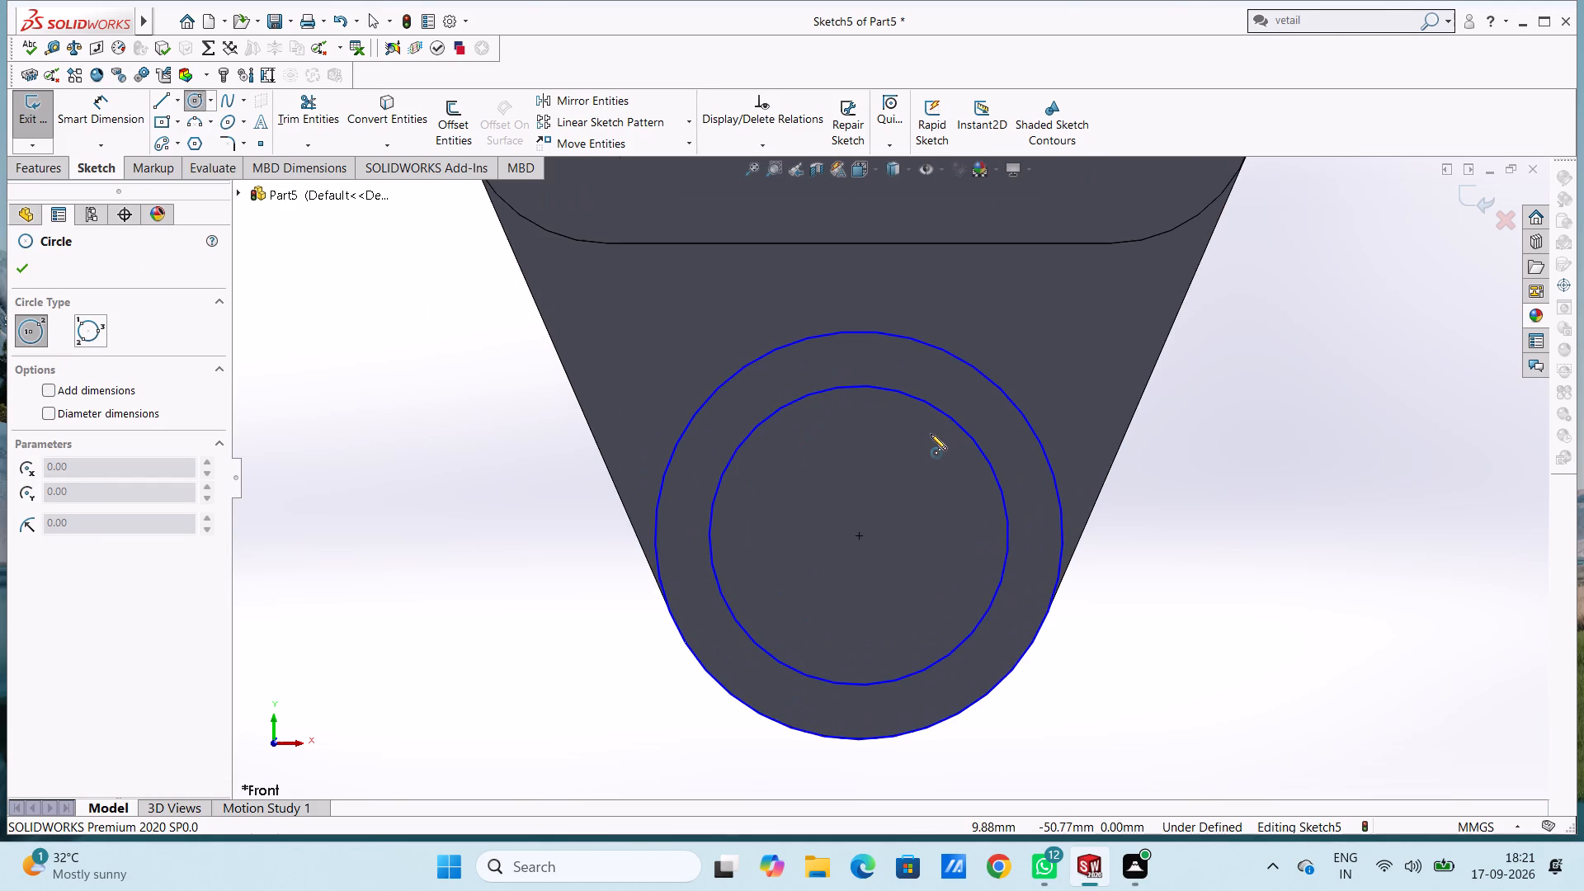
click(860, 384)
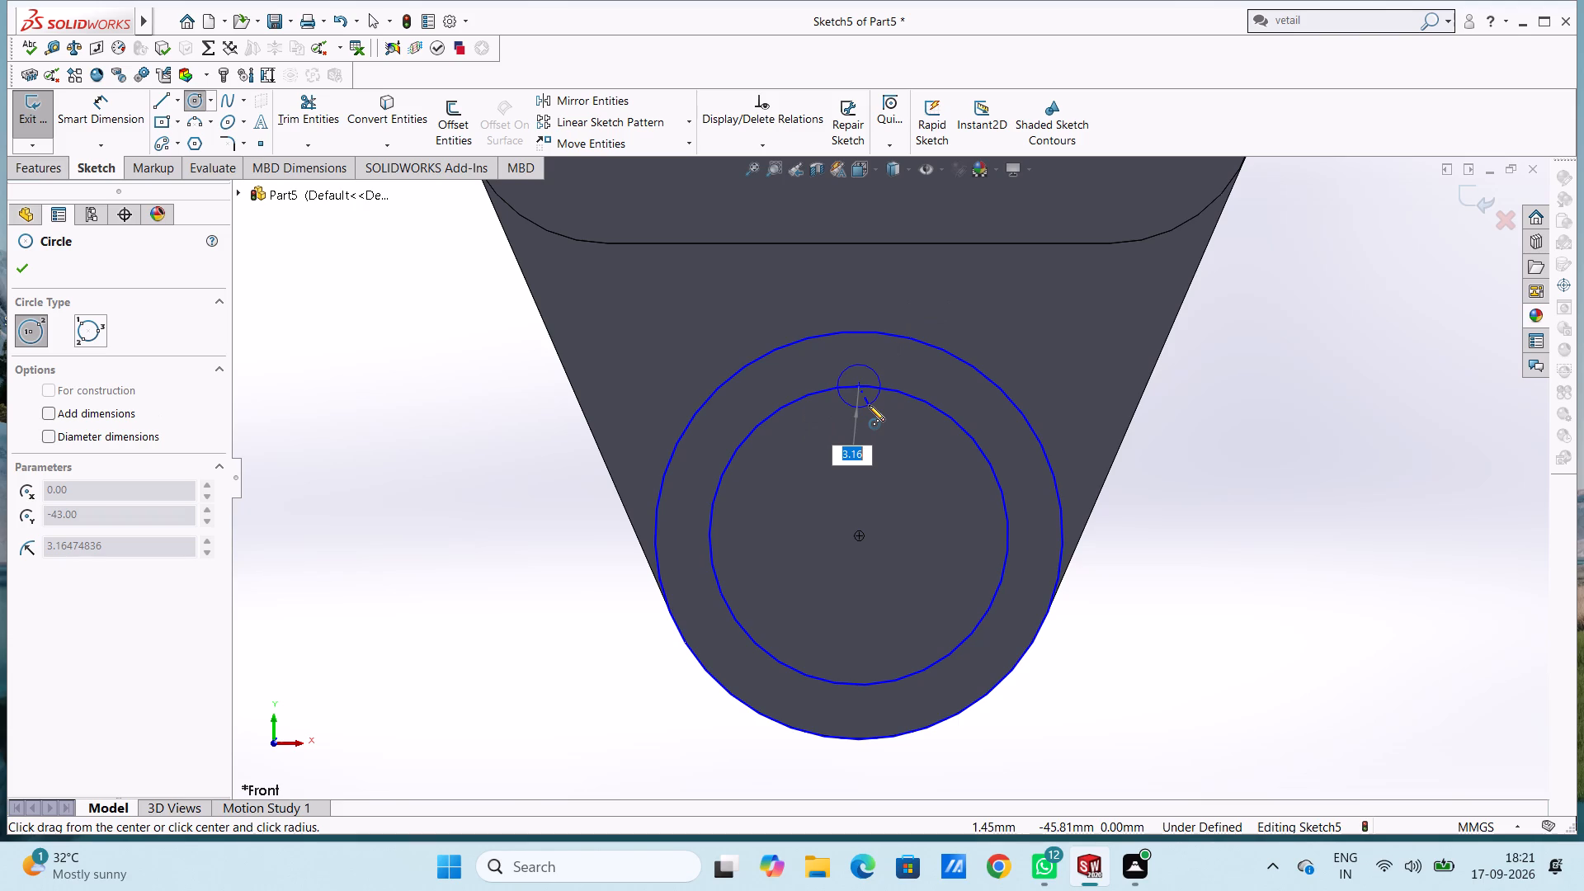
key(4)
key(Return)
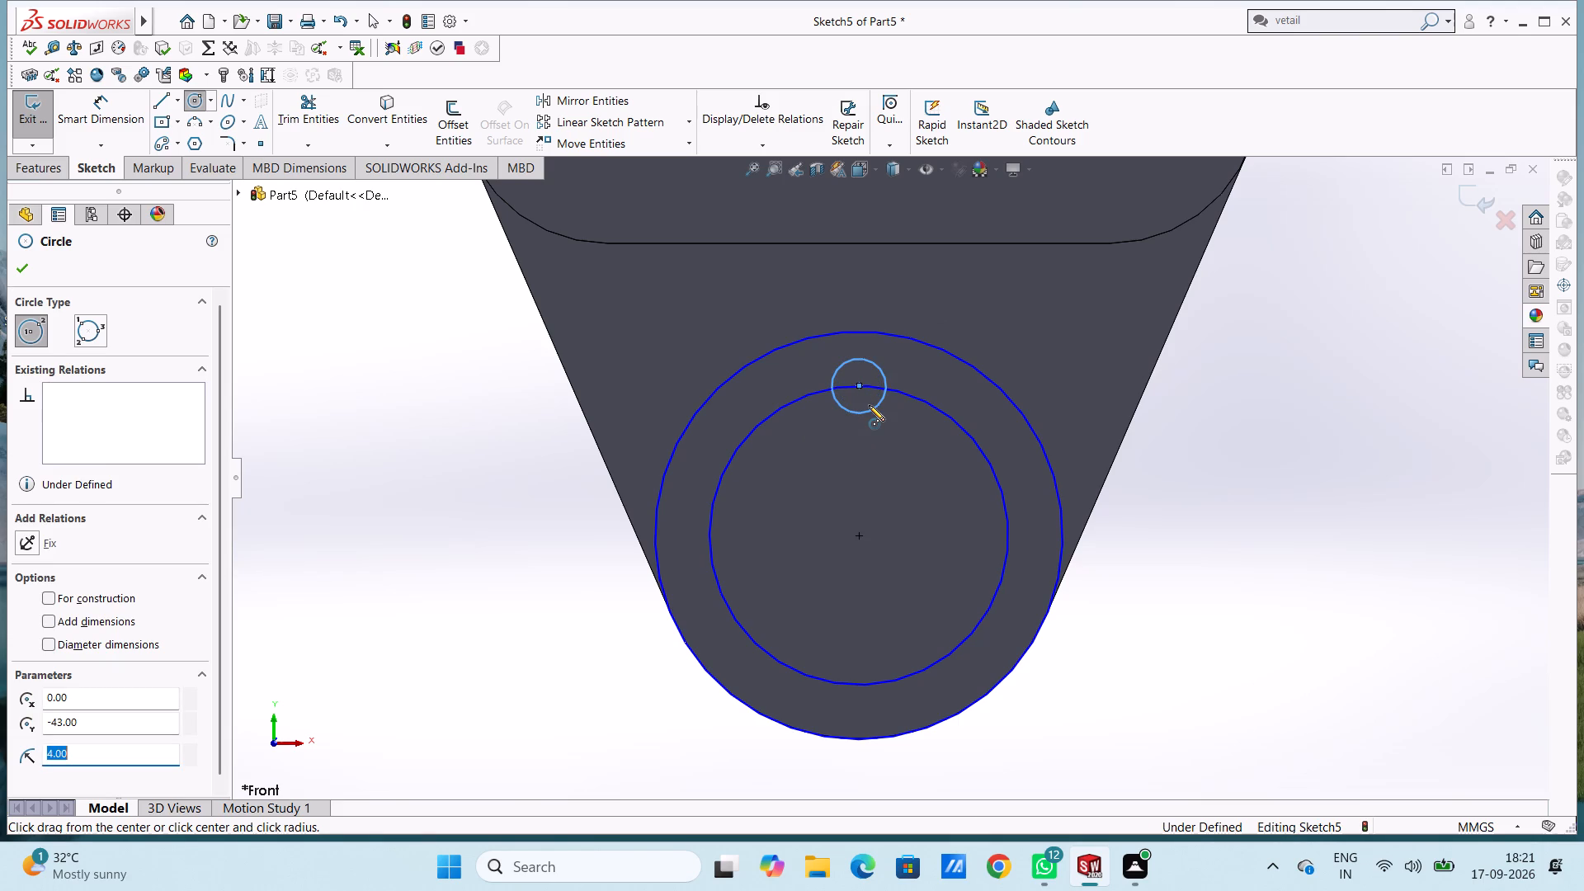
key(Escape)
key(Escape)
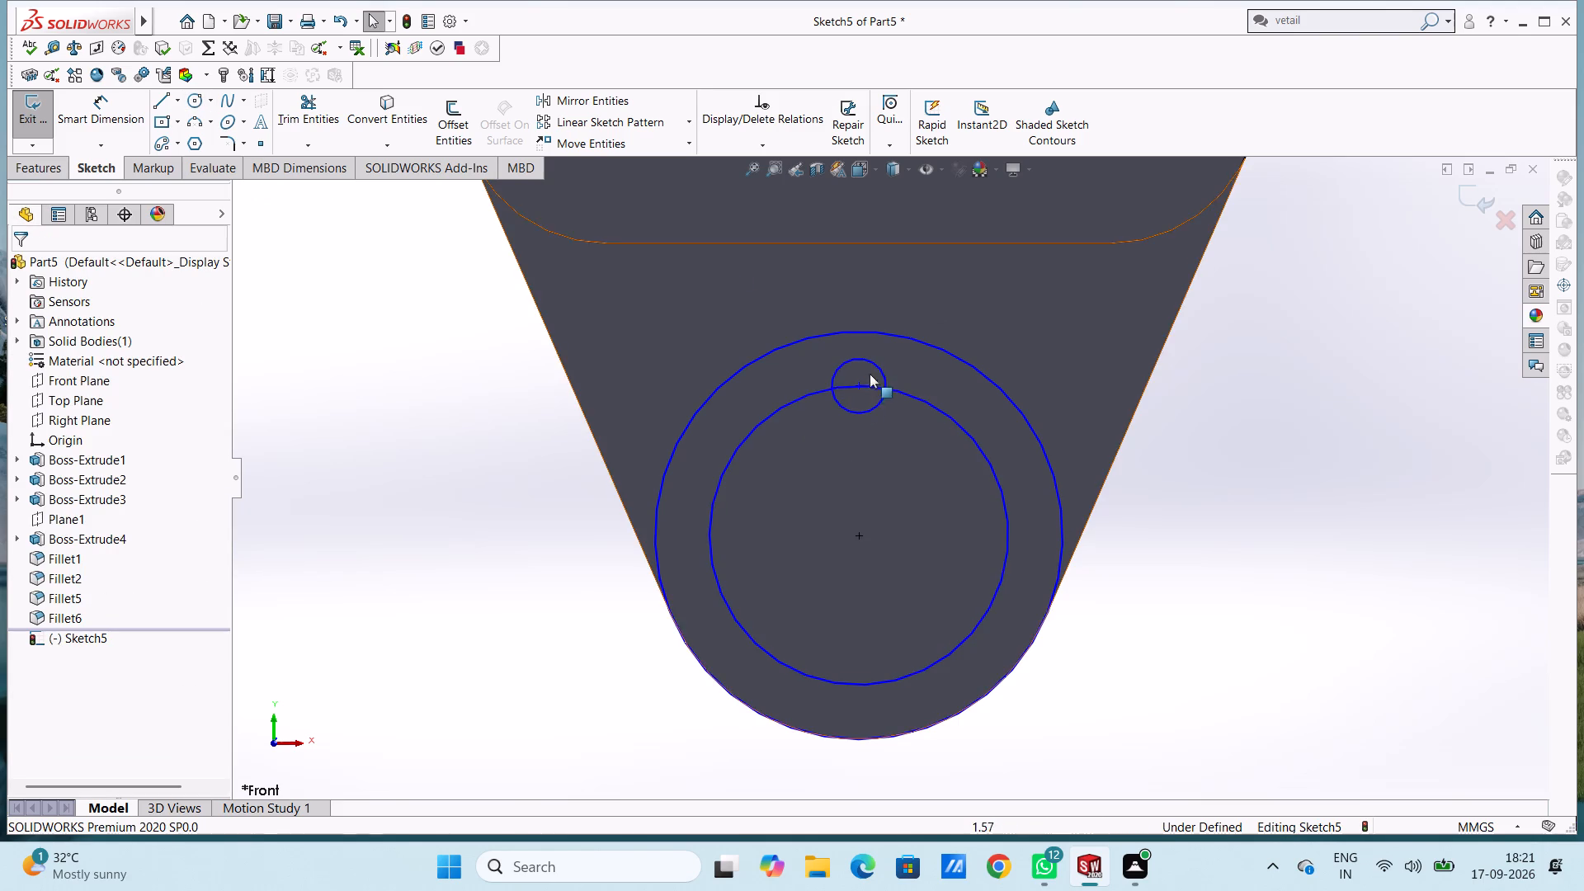
Circular-pattern the 4 mm radius circle about the large circle's centre with 12 equally spaced instances over 360 degrees.
click(870, 357)
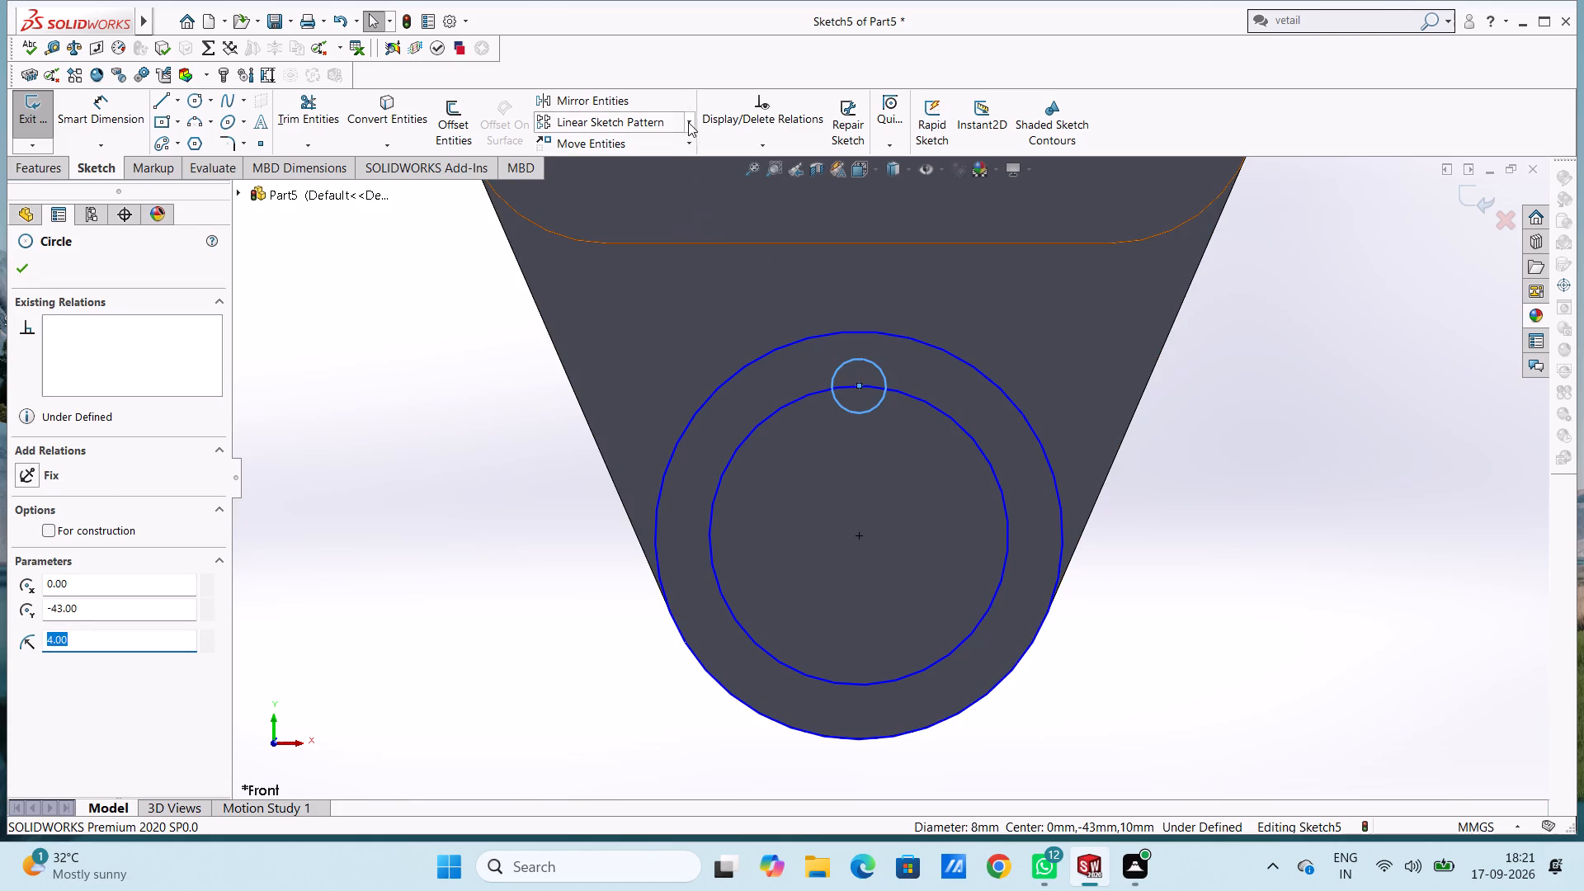
click(690, 121)
click(676, 167)
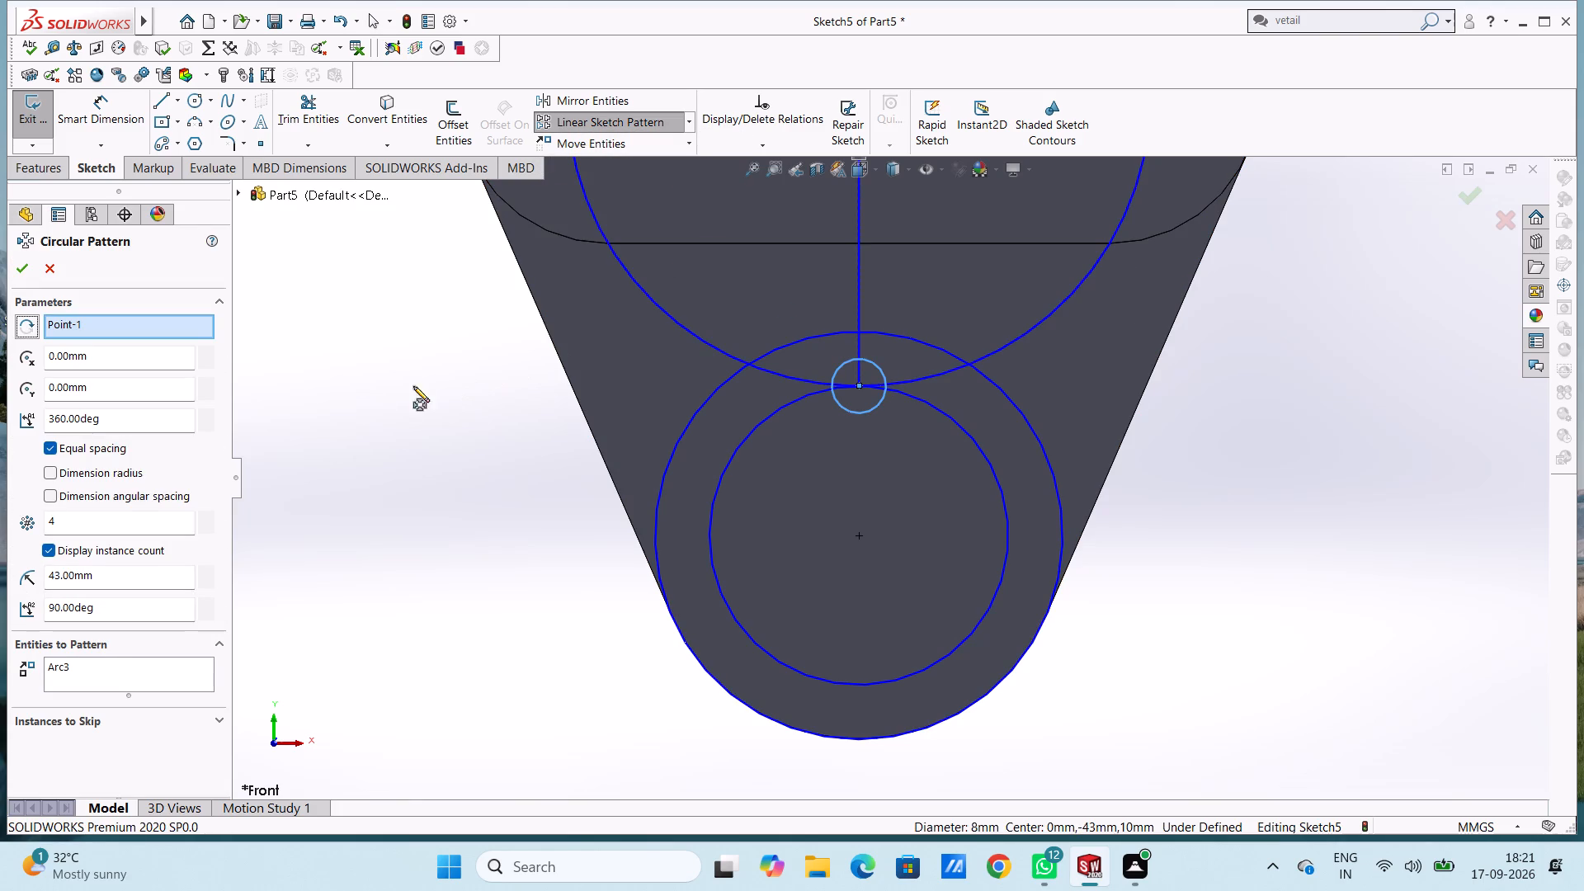
right_click(189, 326)
click(217, 356)
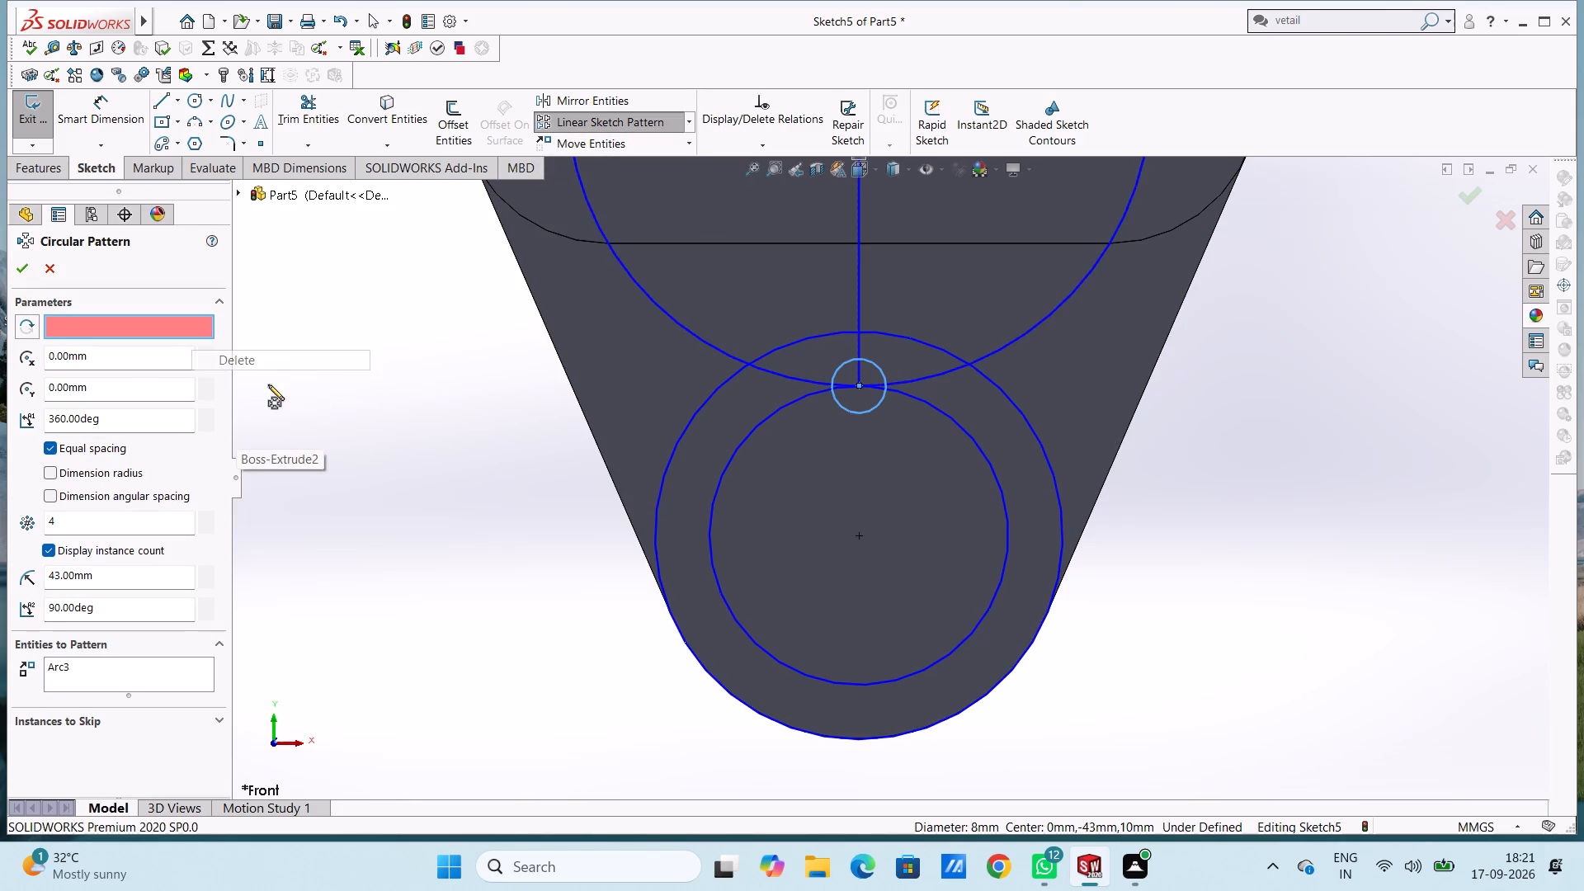
click(855, 540)
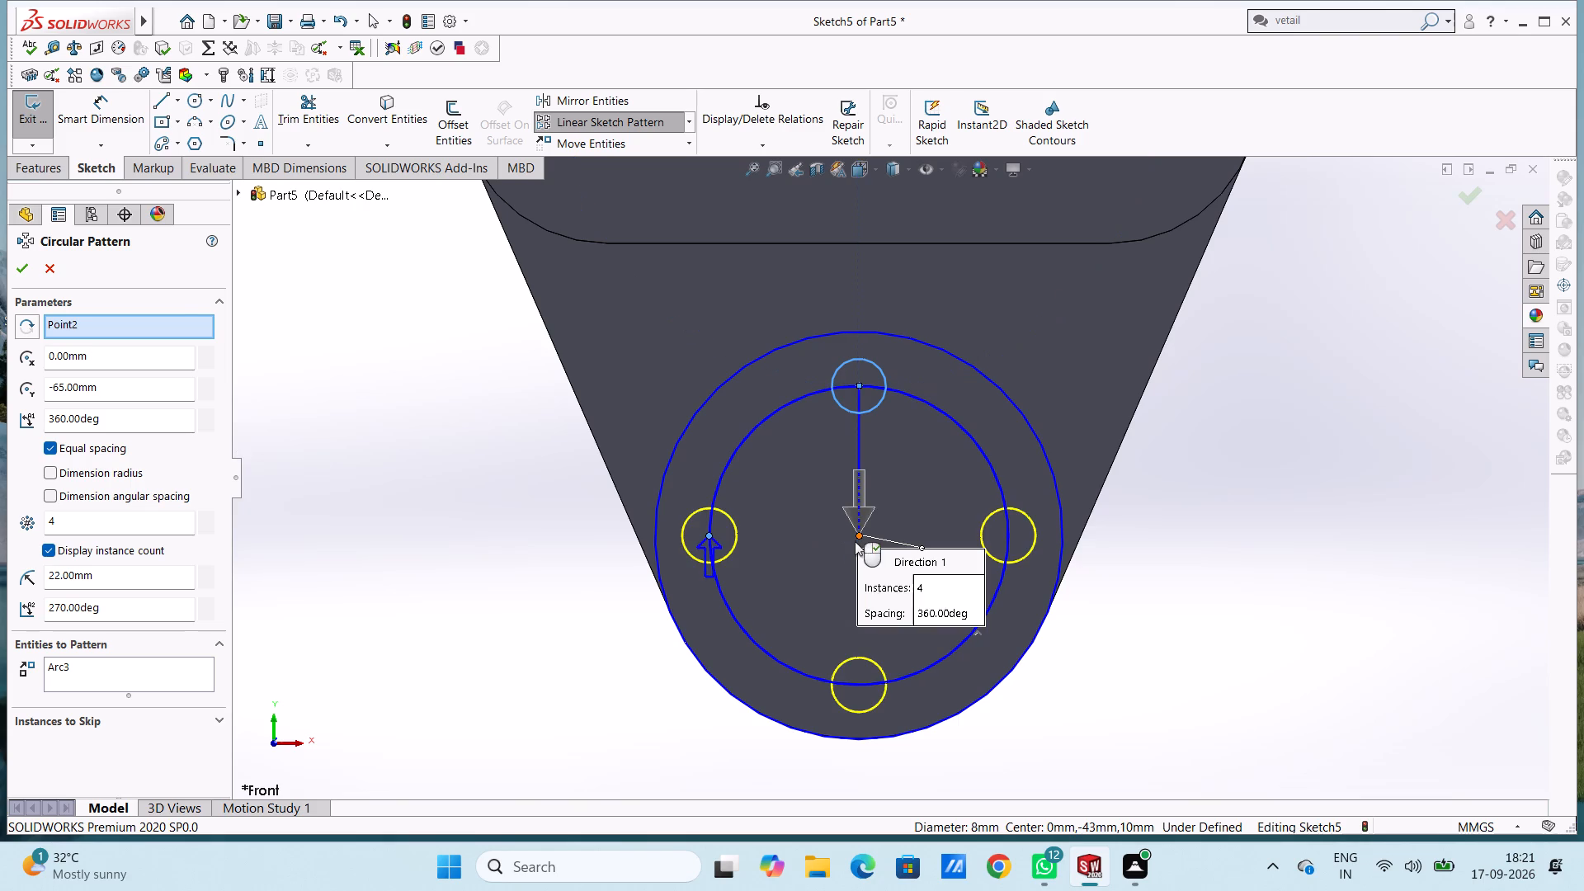
double_click(125, 521)
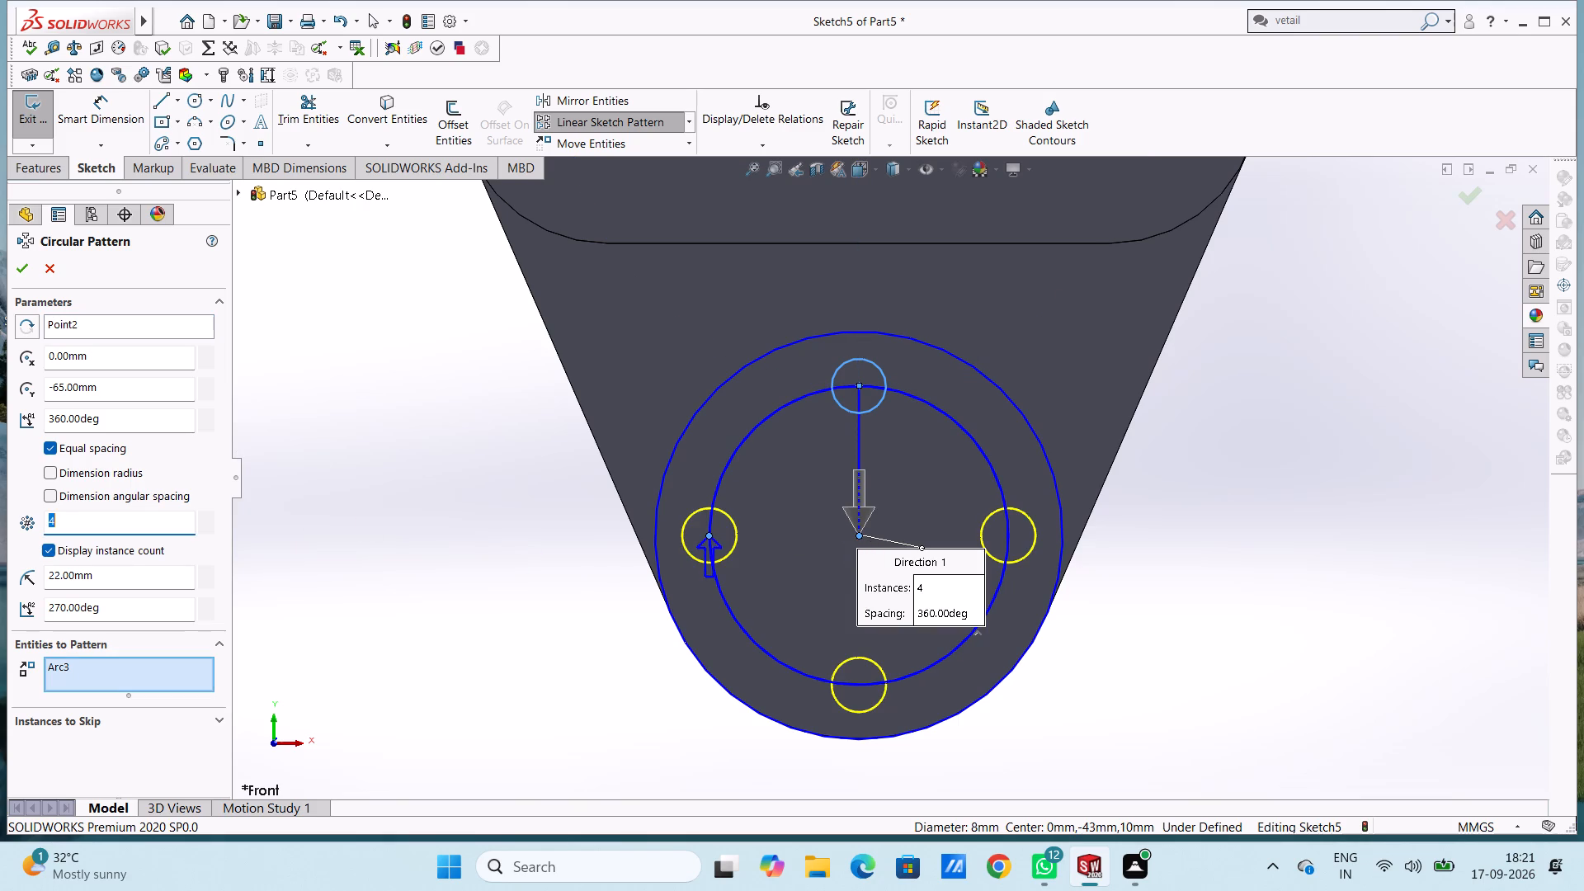
text(12)
key(Return)
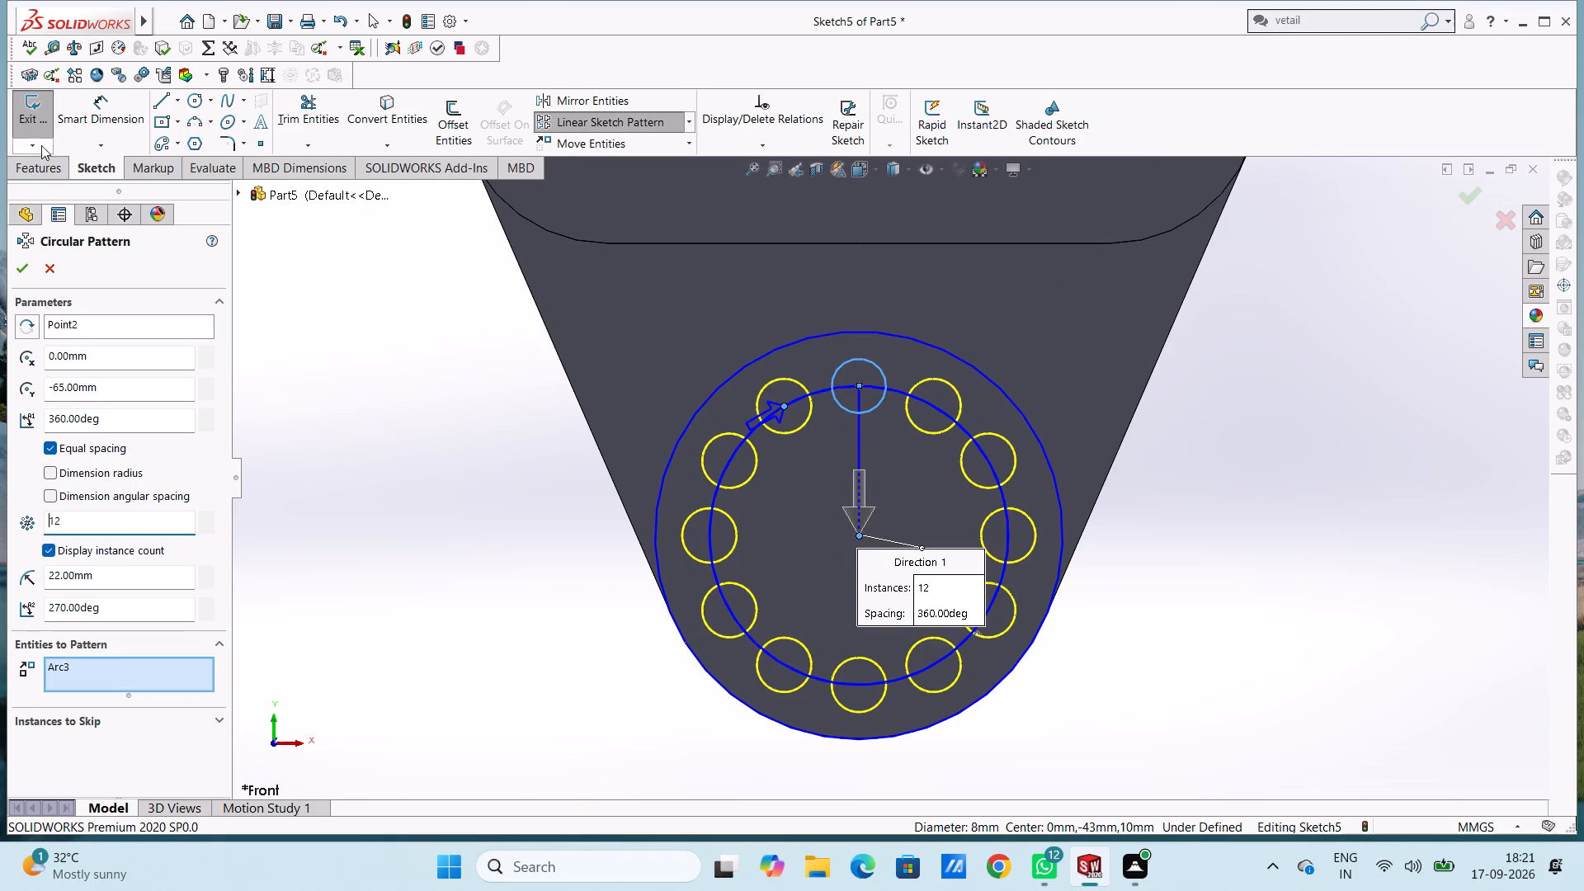
click(12, 271)
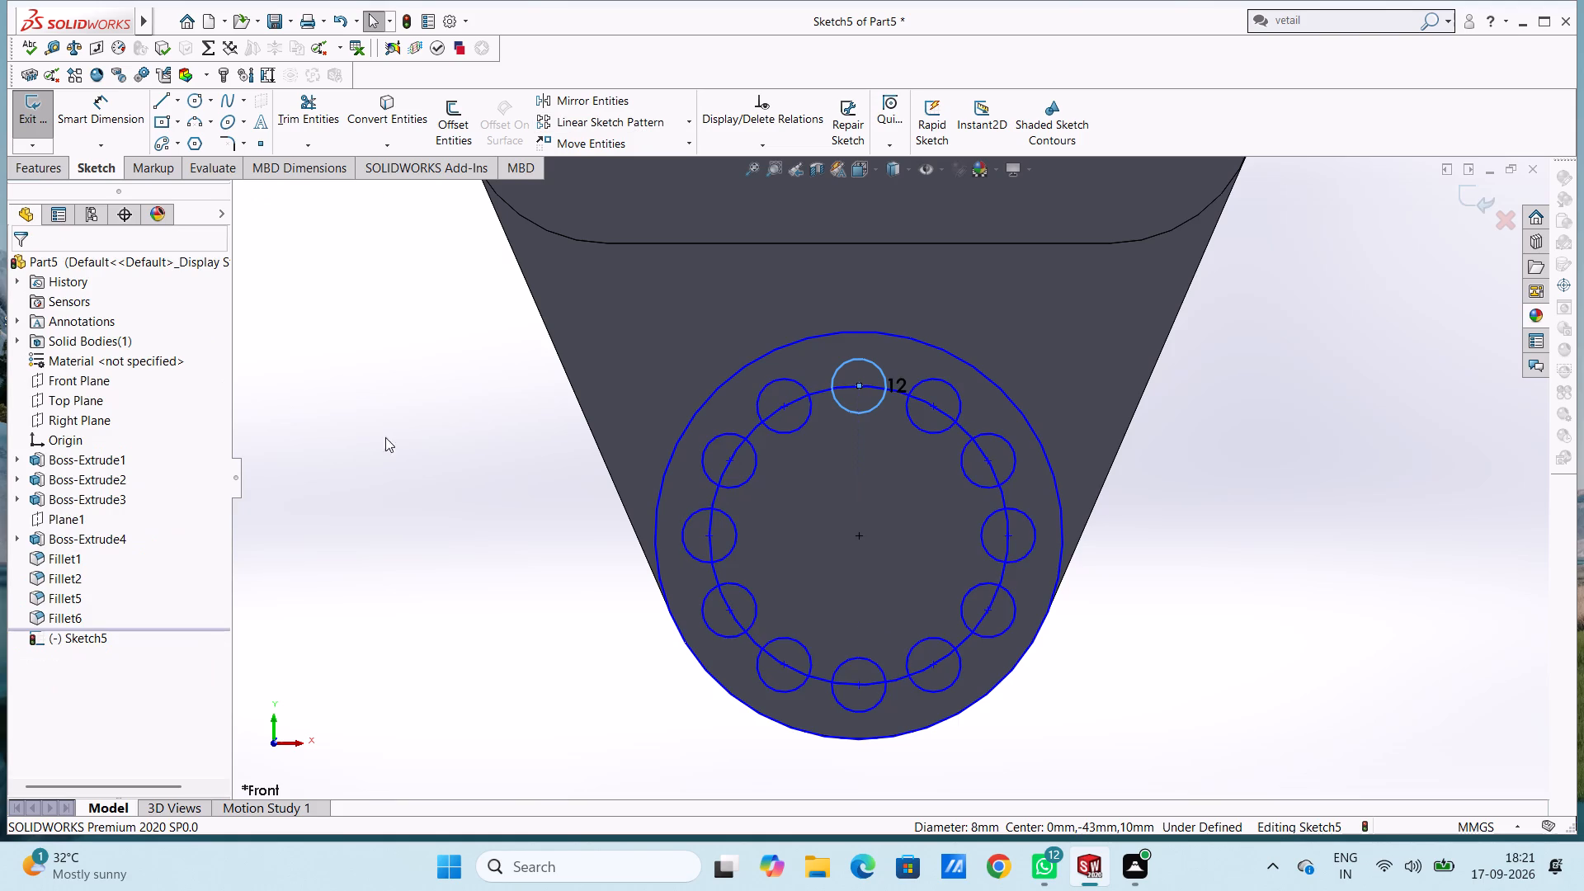
click(426, 432)
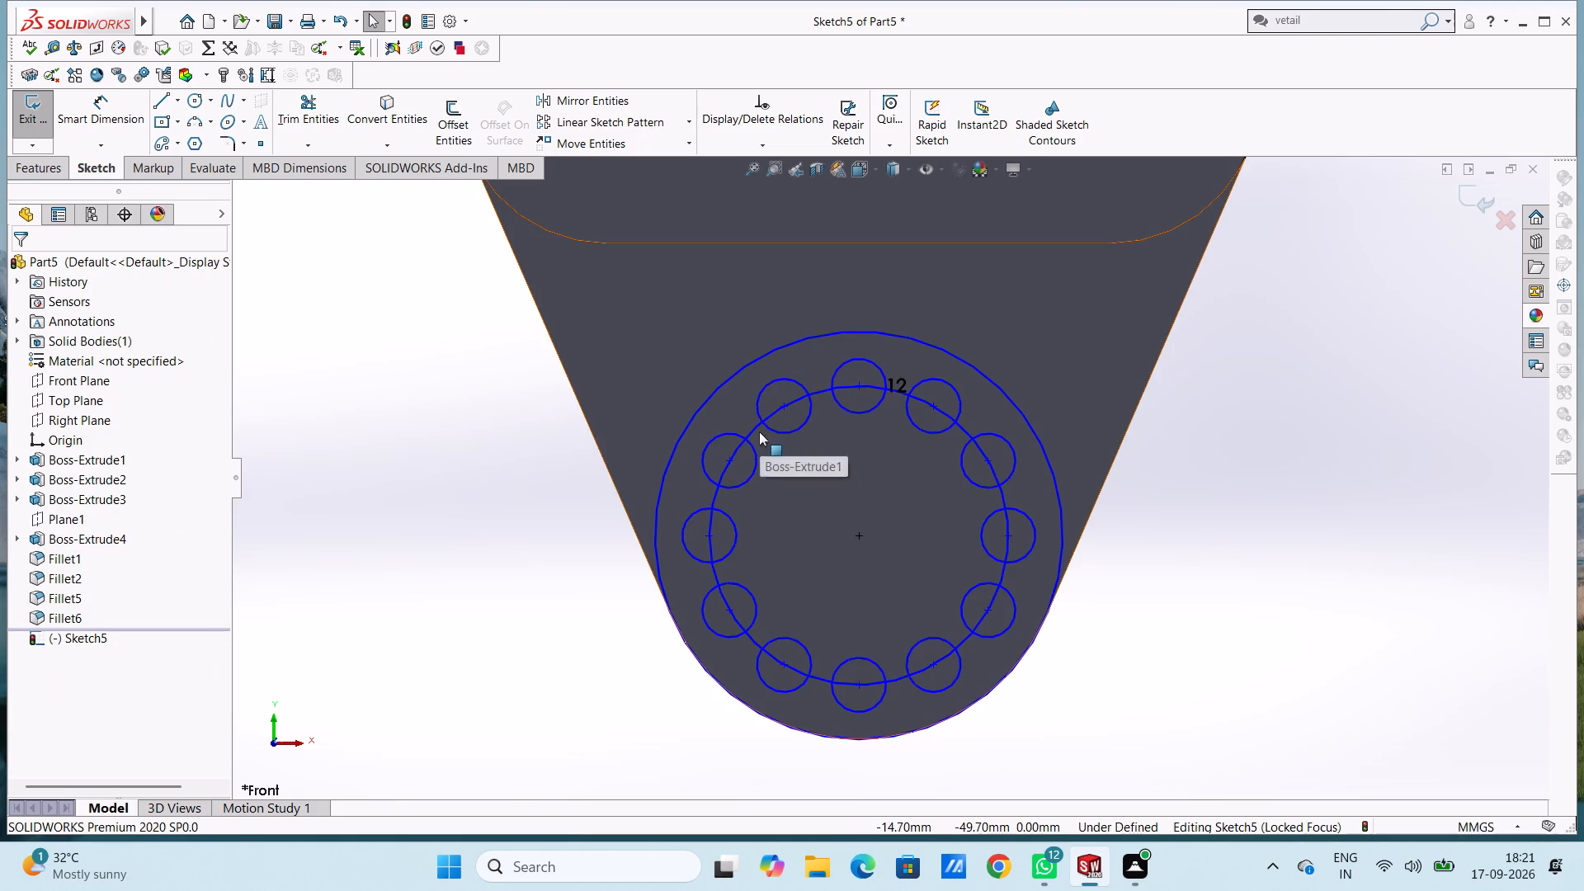
Delete the 22 mm radius circle that runs through the patterned circles' centres.
click(755, 429)
key(Delete)
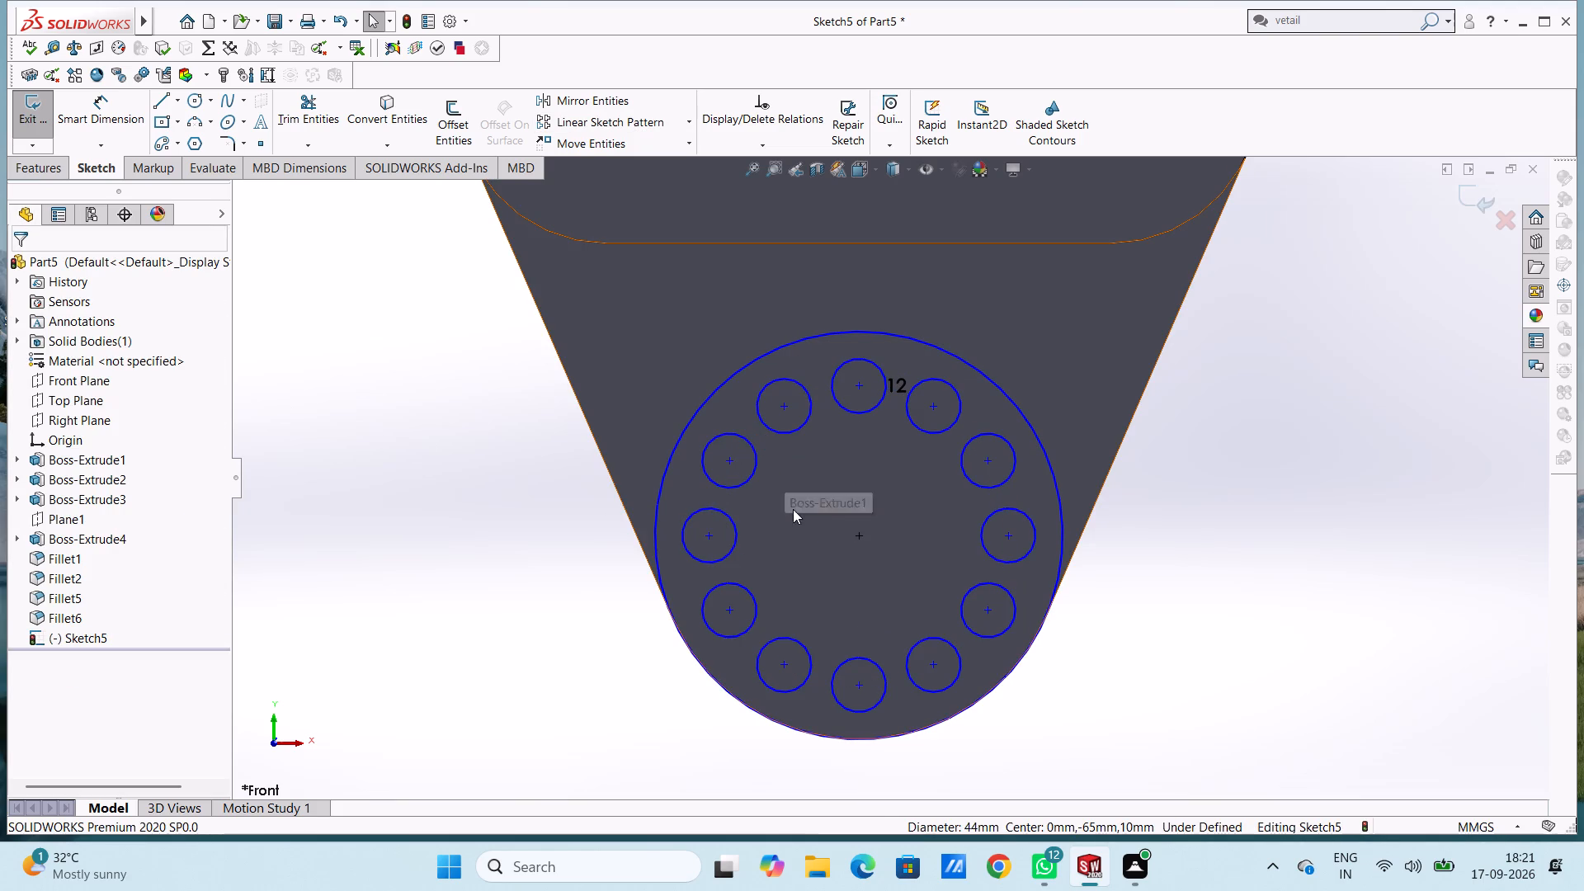
Add driving diameter dimensions of 60 mm to the outer circle and 8 mm to one of the patterned circles.
click(86, 98)
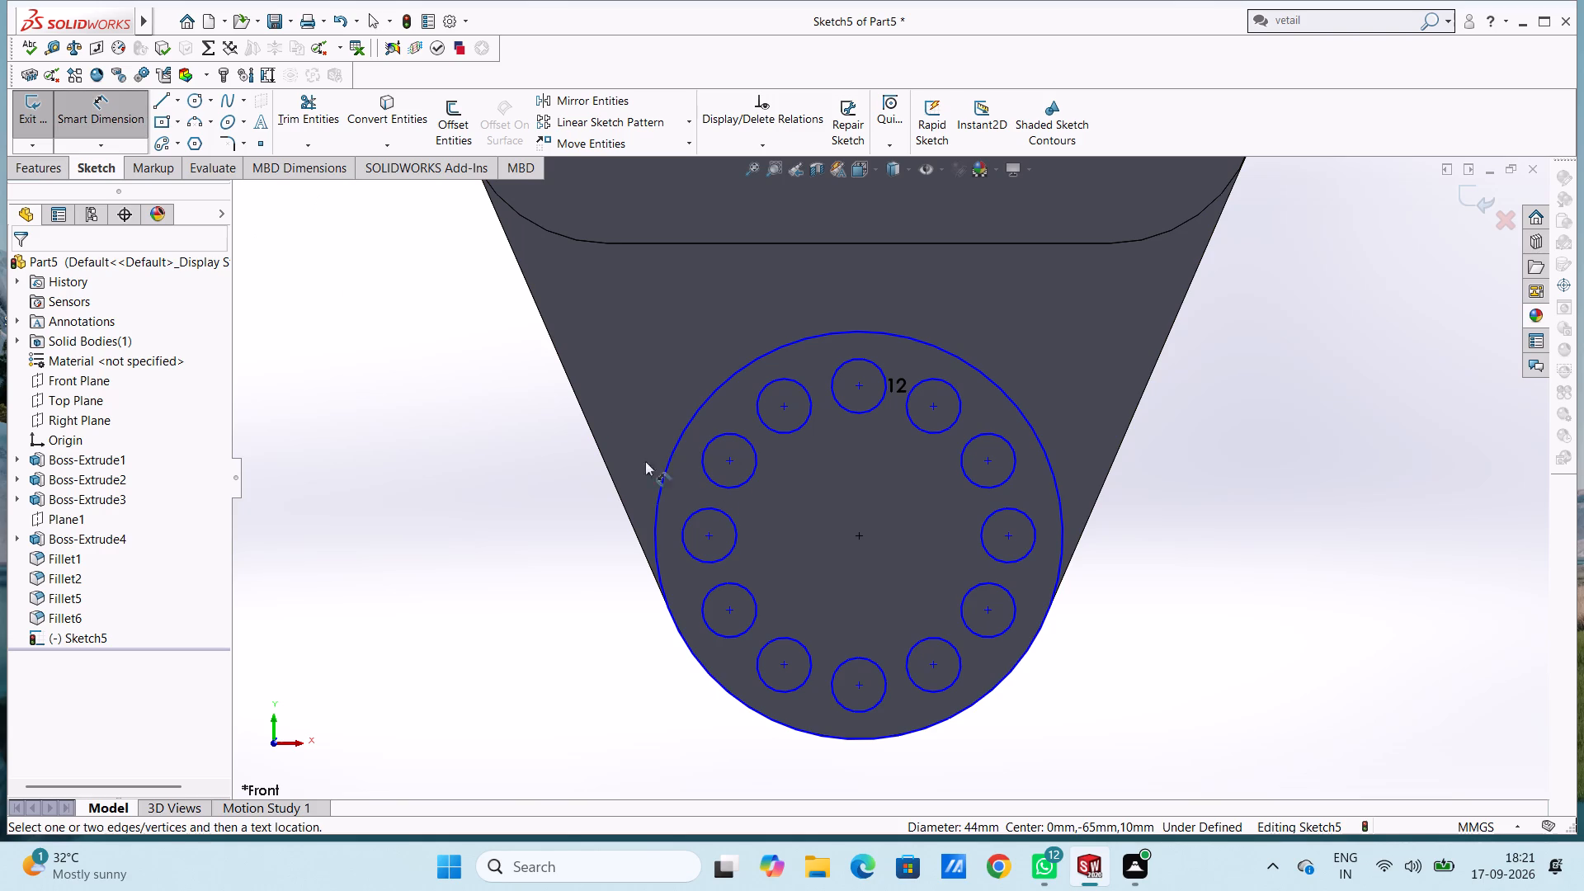
click(672, 442)
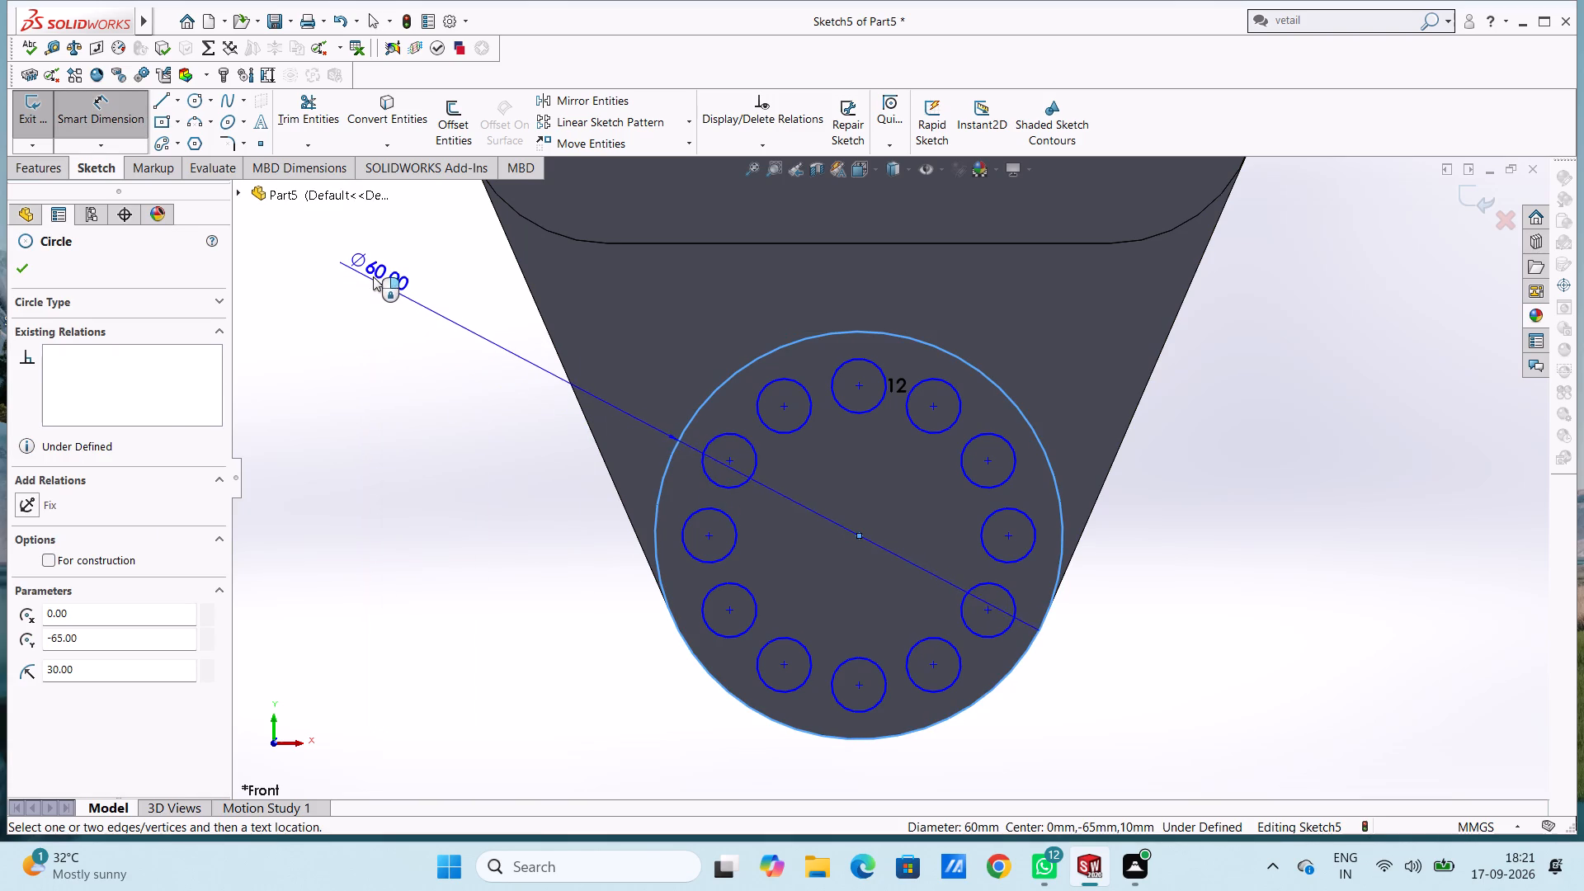
click(373, 276)
click(302, 249)
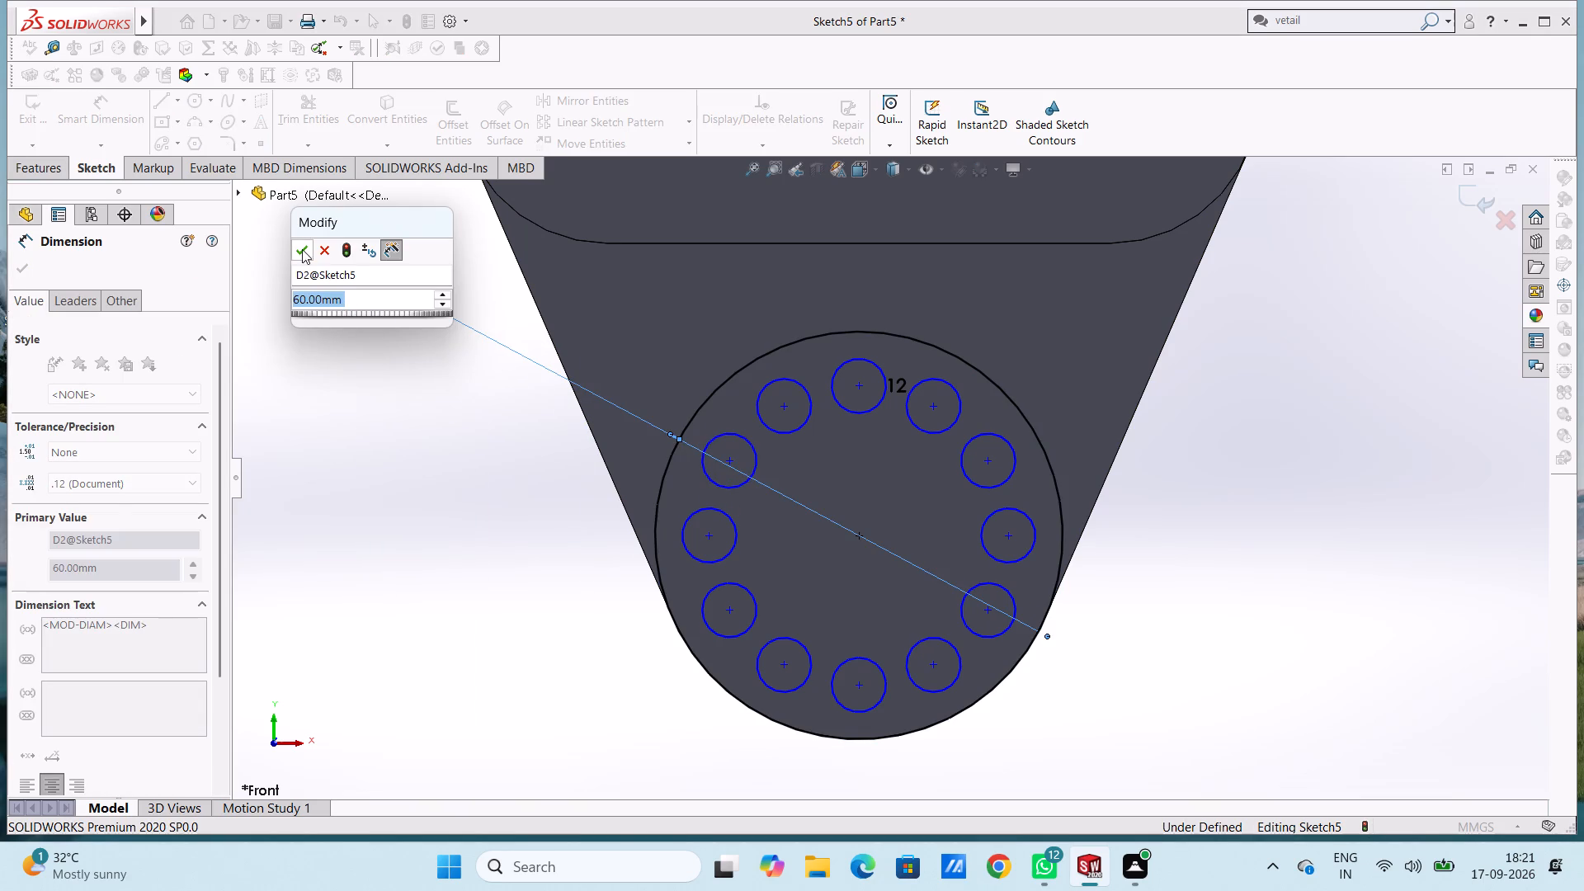
click(460, 497)
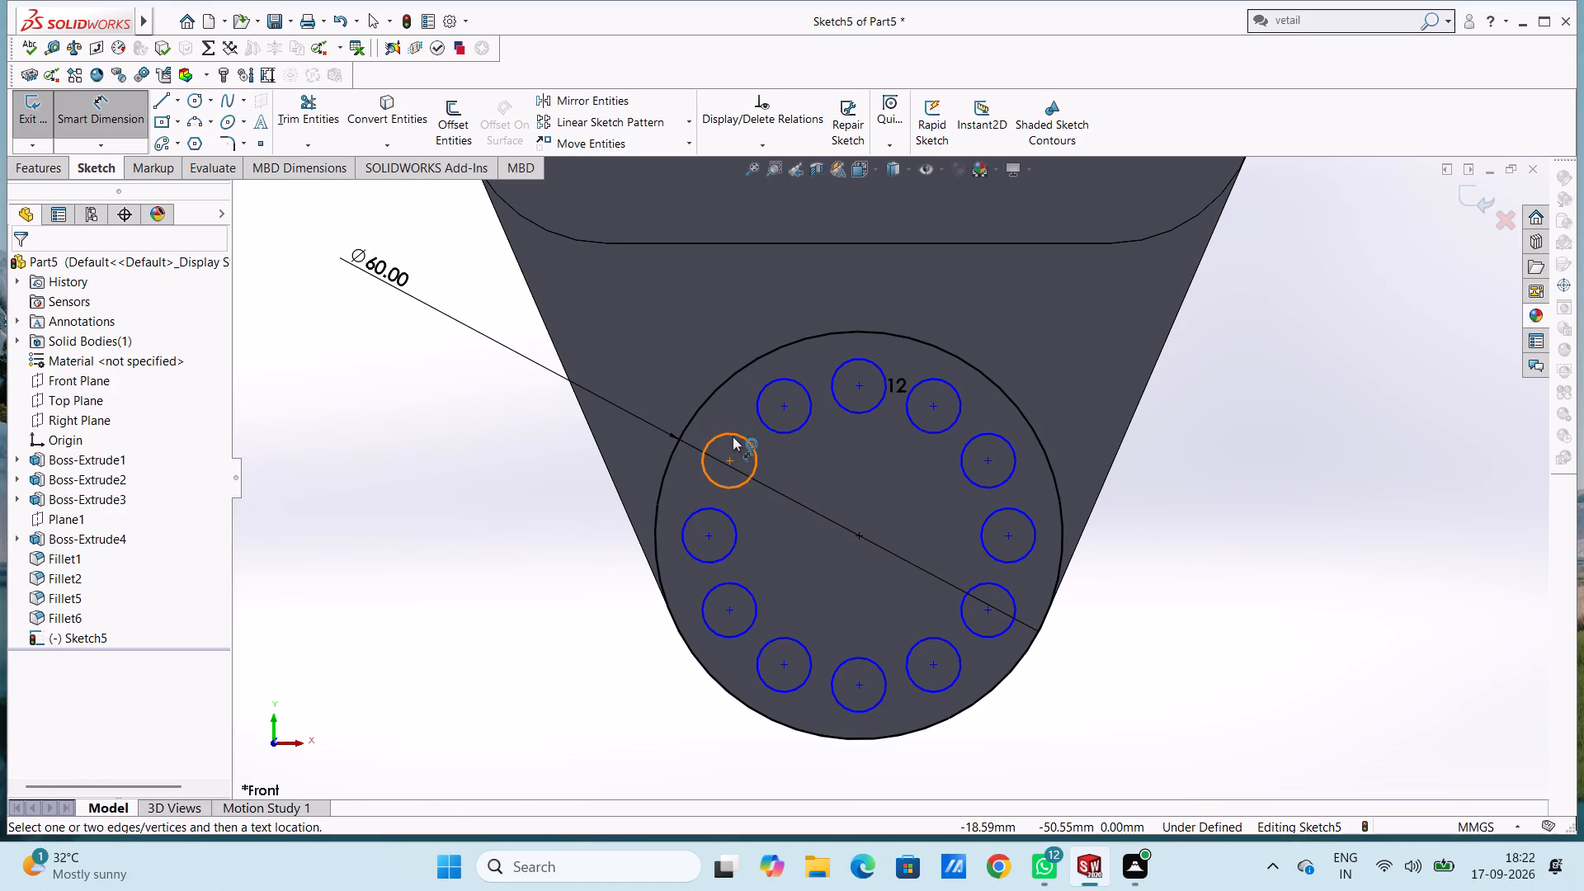
click(733, 436)
click(423, 361)
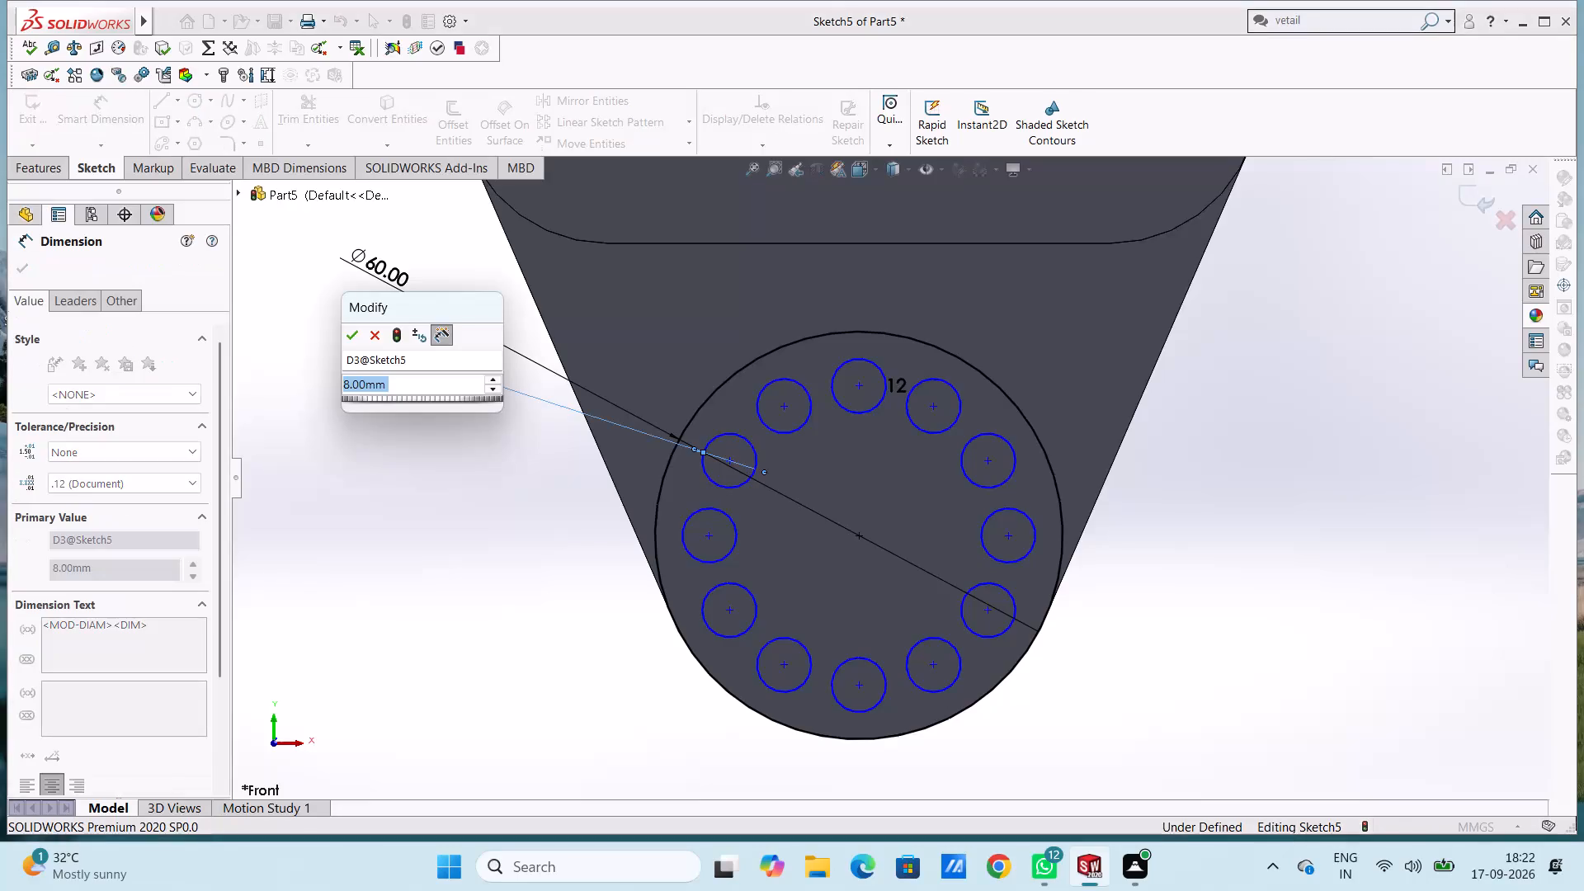
click(356, 332)
click(389, 437)
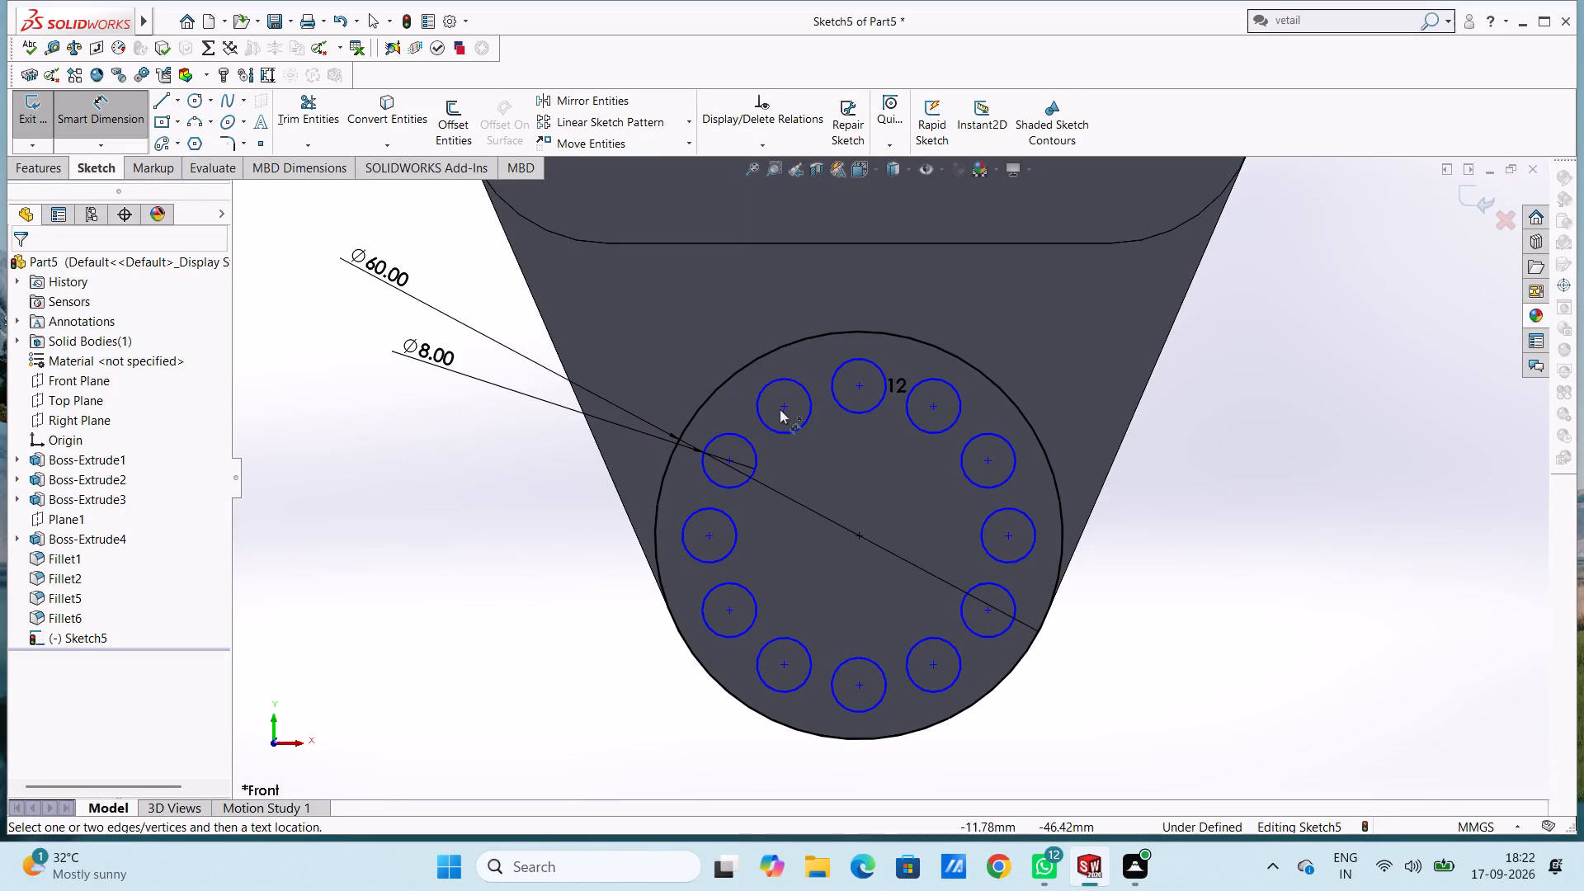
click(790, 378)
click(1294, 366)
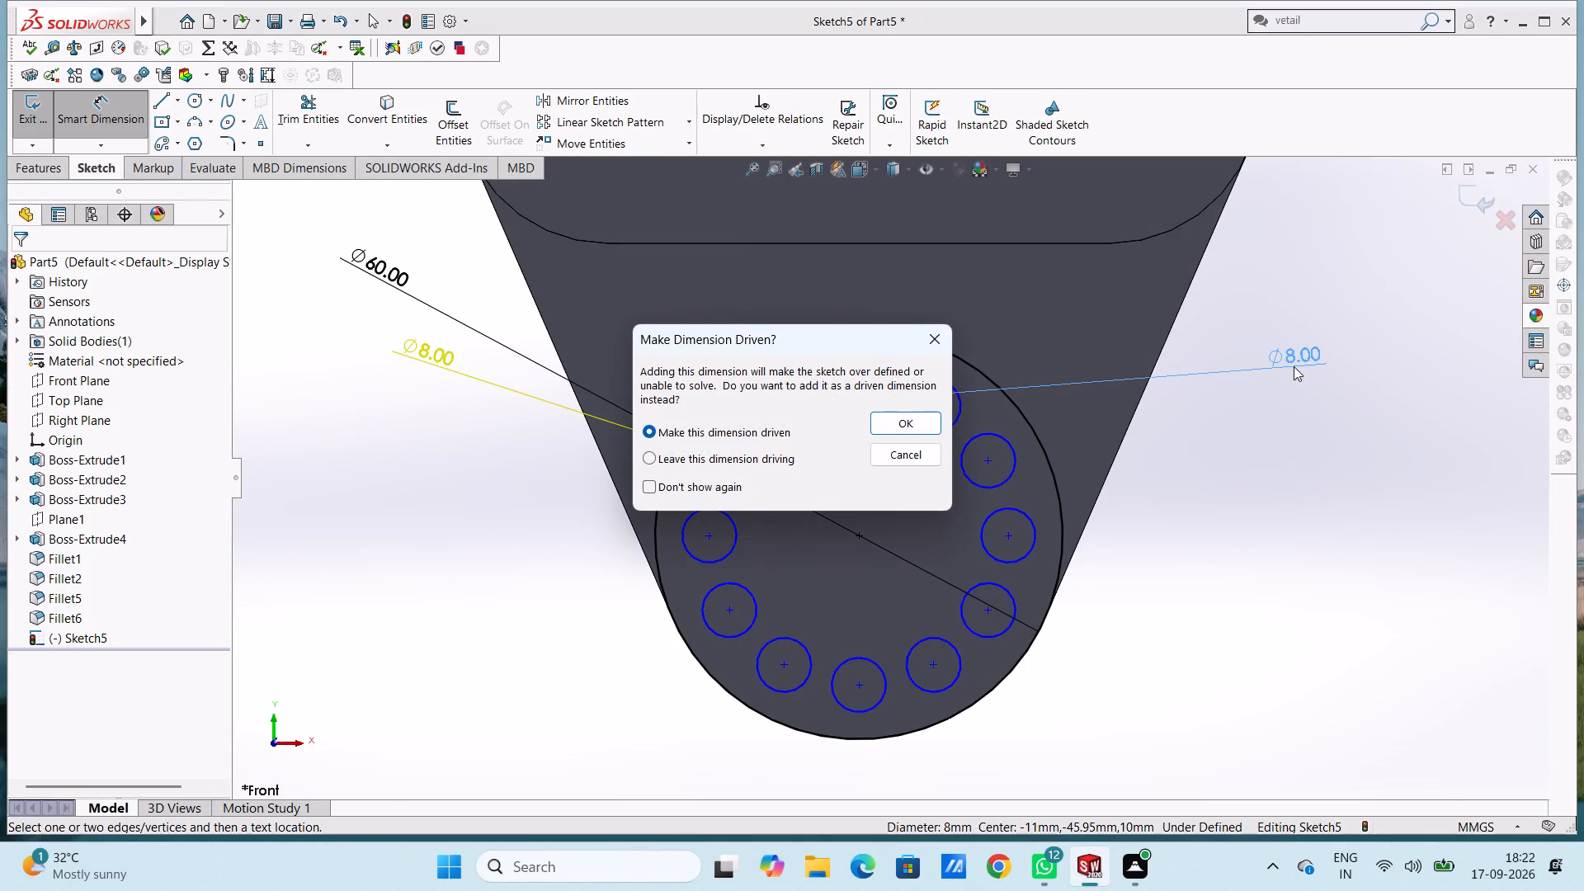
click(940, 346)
Extrude the circle with its 12 holes as a blind boss 15 mm outward from the plate's front face, merged with the body.
scroll(1253, 596, up, 4)
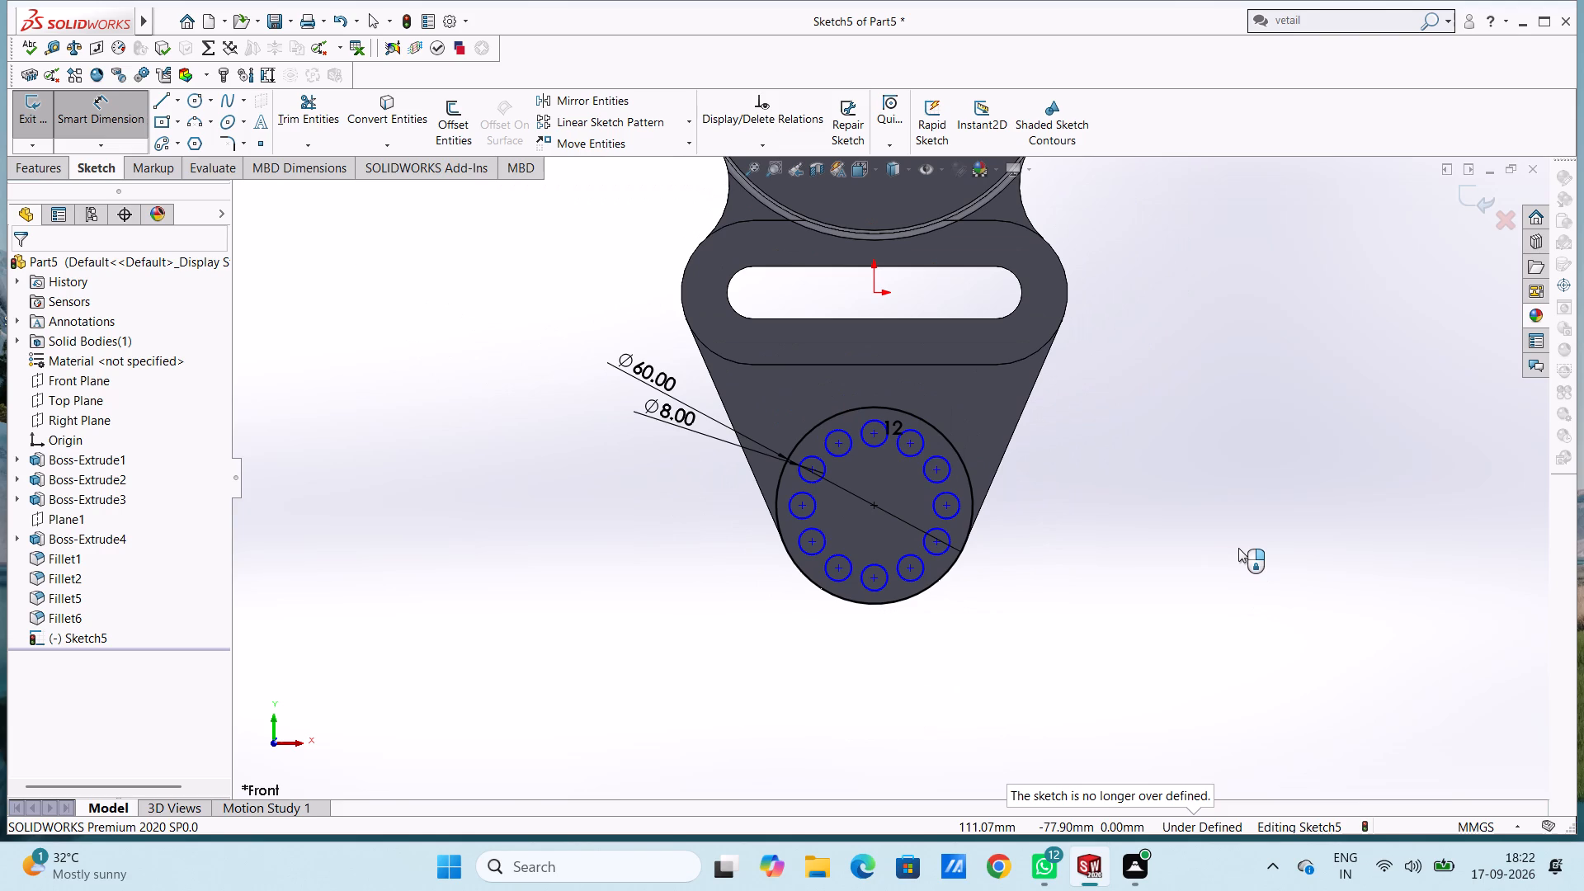
middle_drag(1238, 545, 1182, 553)
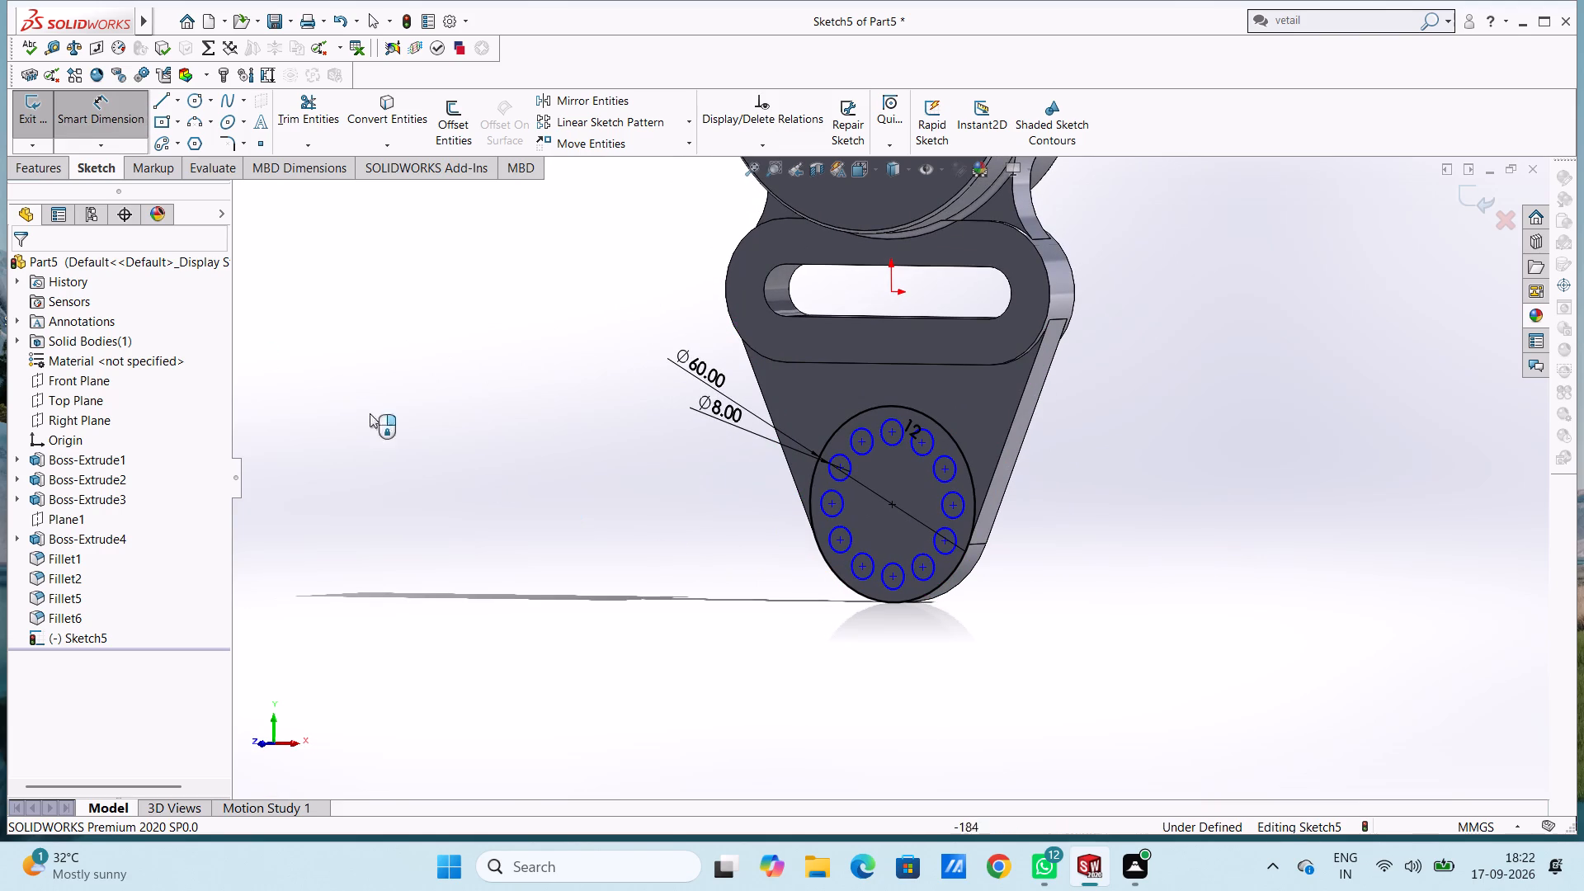
click(92, 114)
click(50, 159)
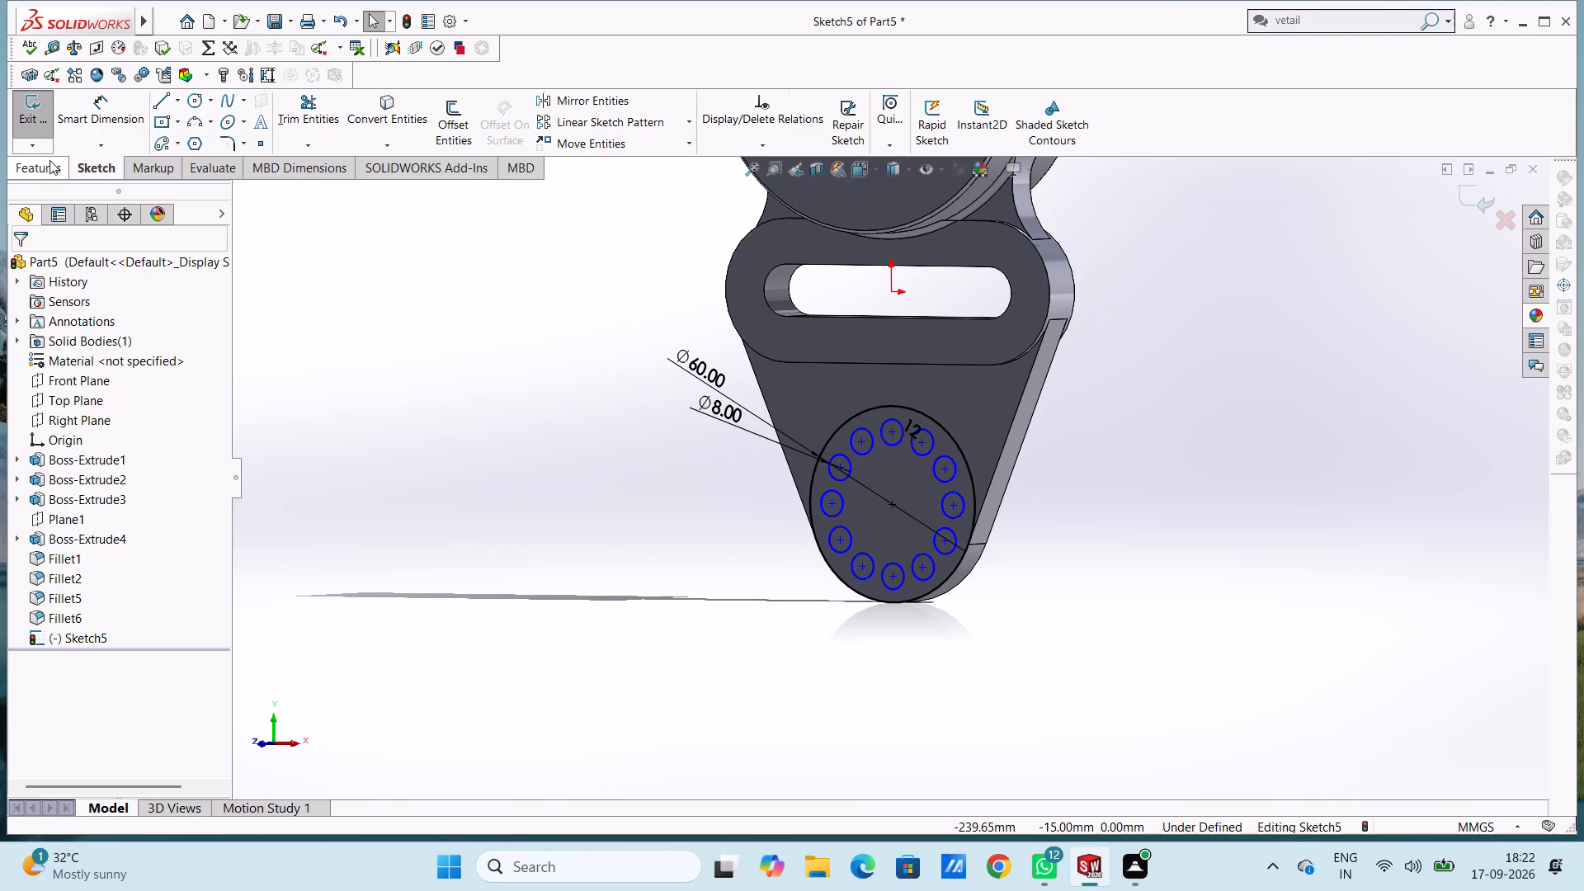
click(45, 130)
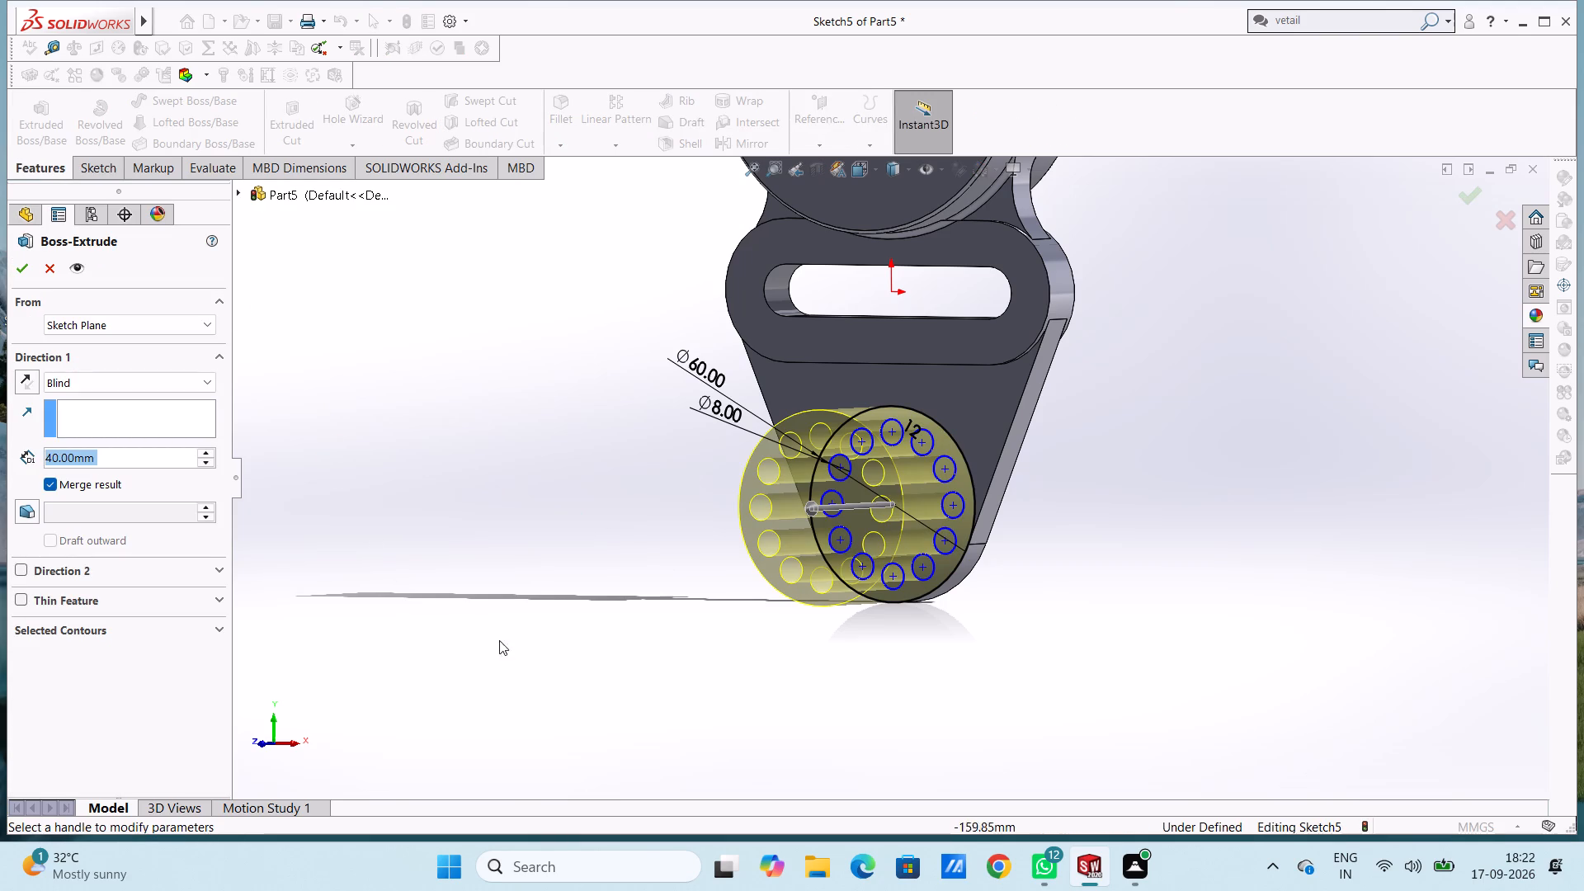
middle_drag(1099, 702, 1039, 715)
scroll(1037, 697, up, 1)
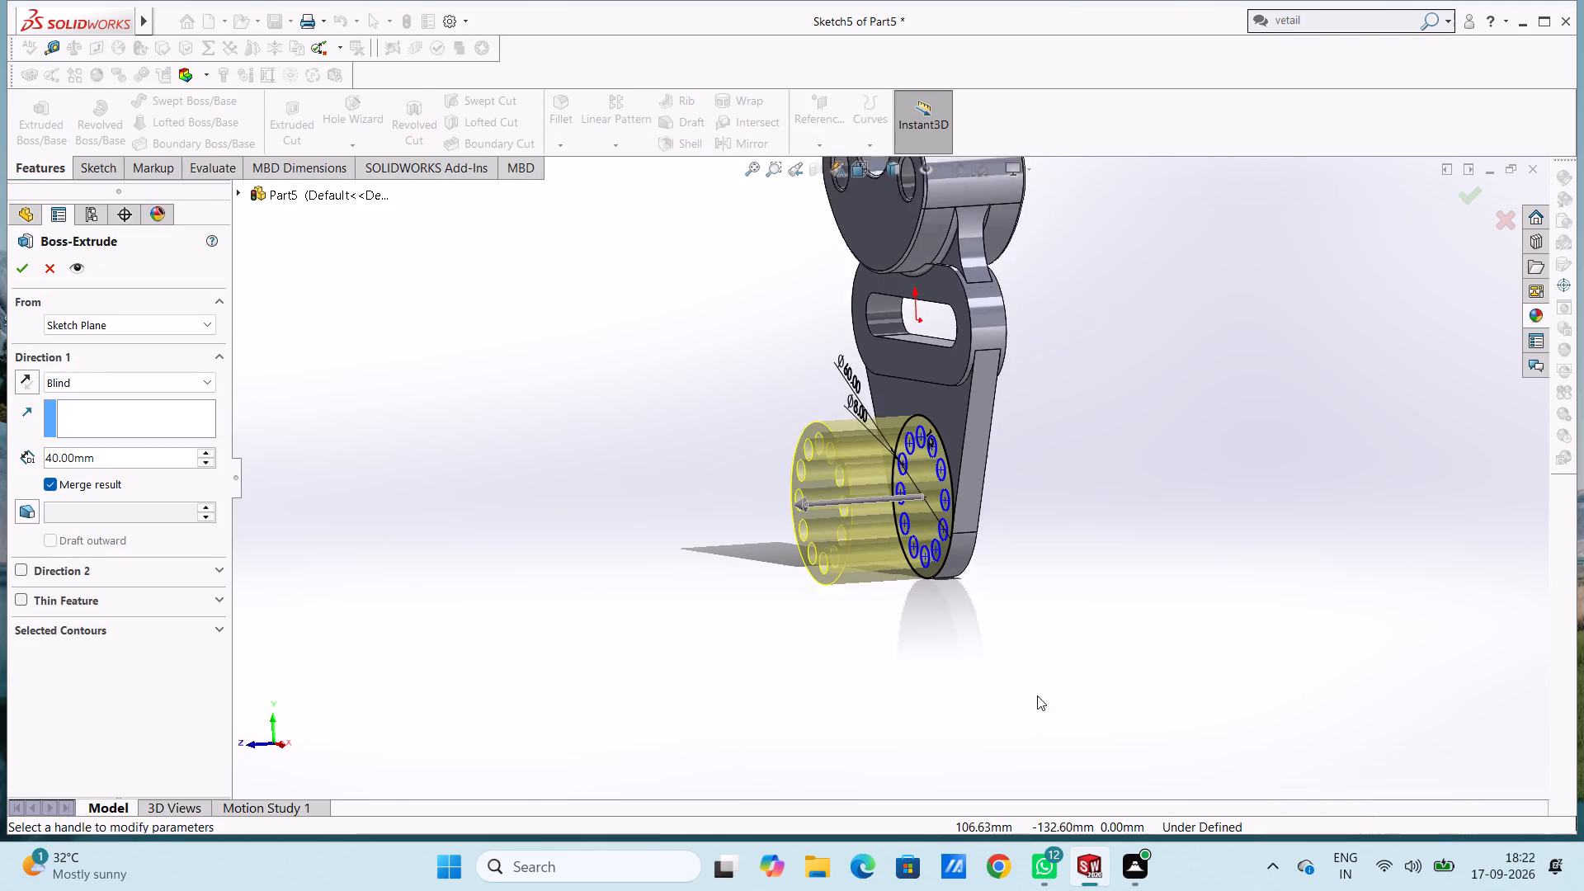
scroll(1037, 695, up, 1)
middle_drag(1090, 655, 1068, 654)
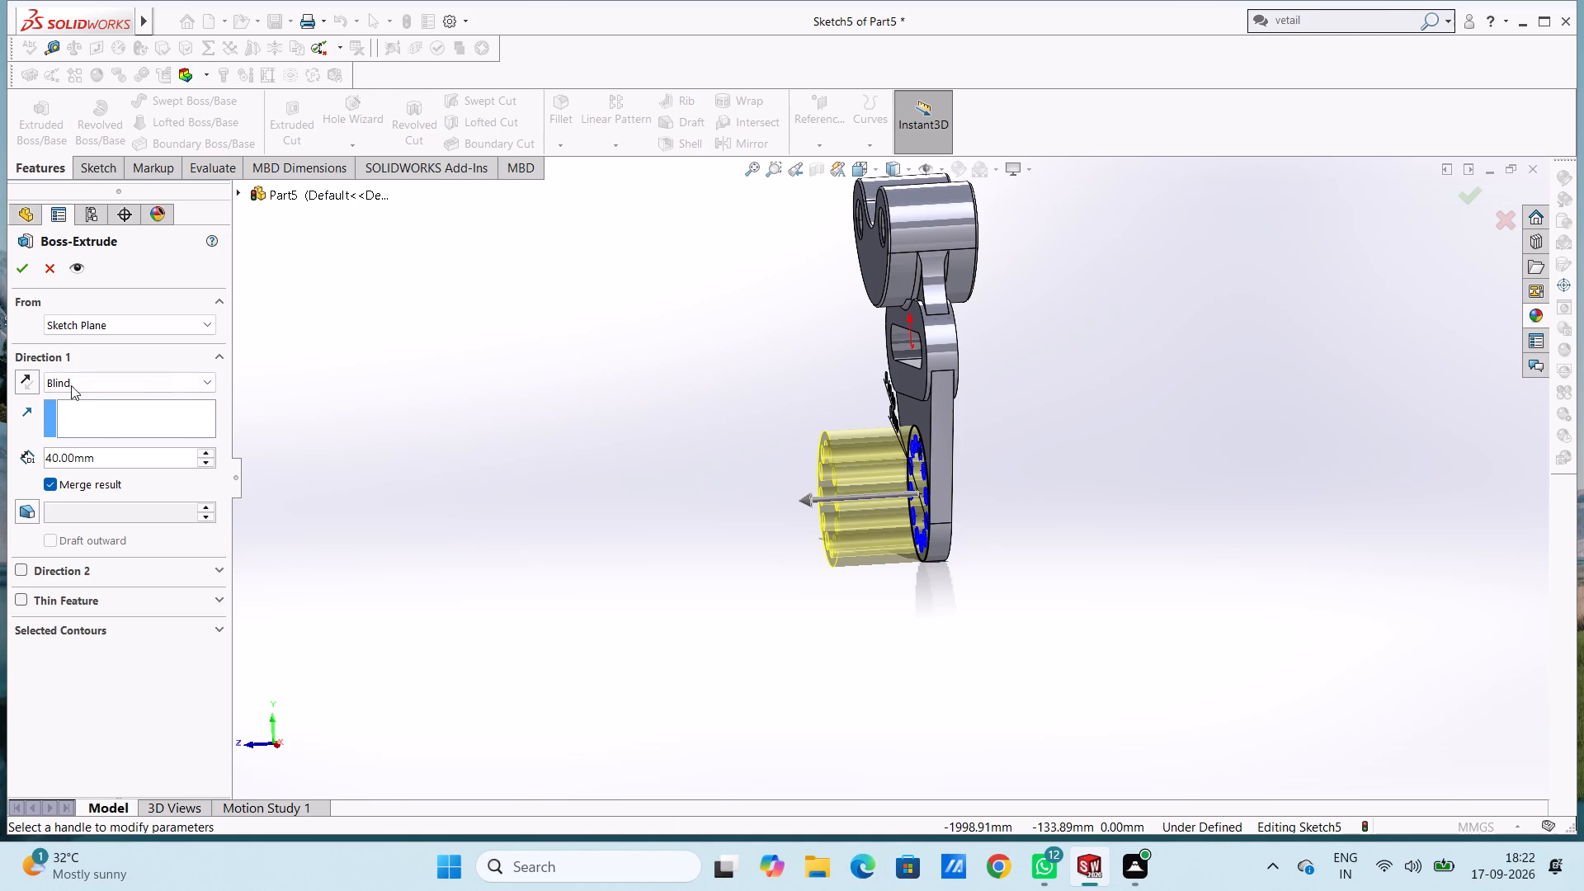
double_click(116, 455)
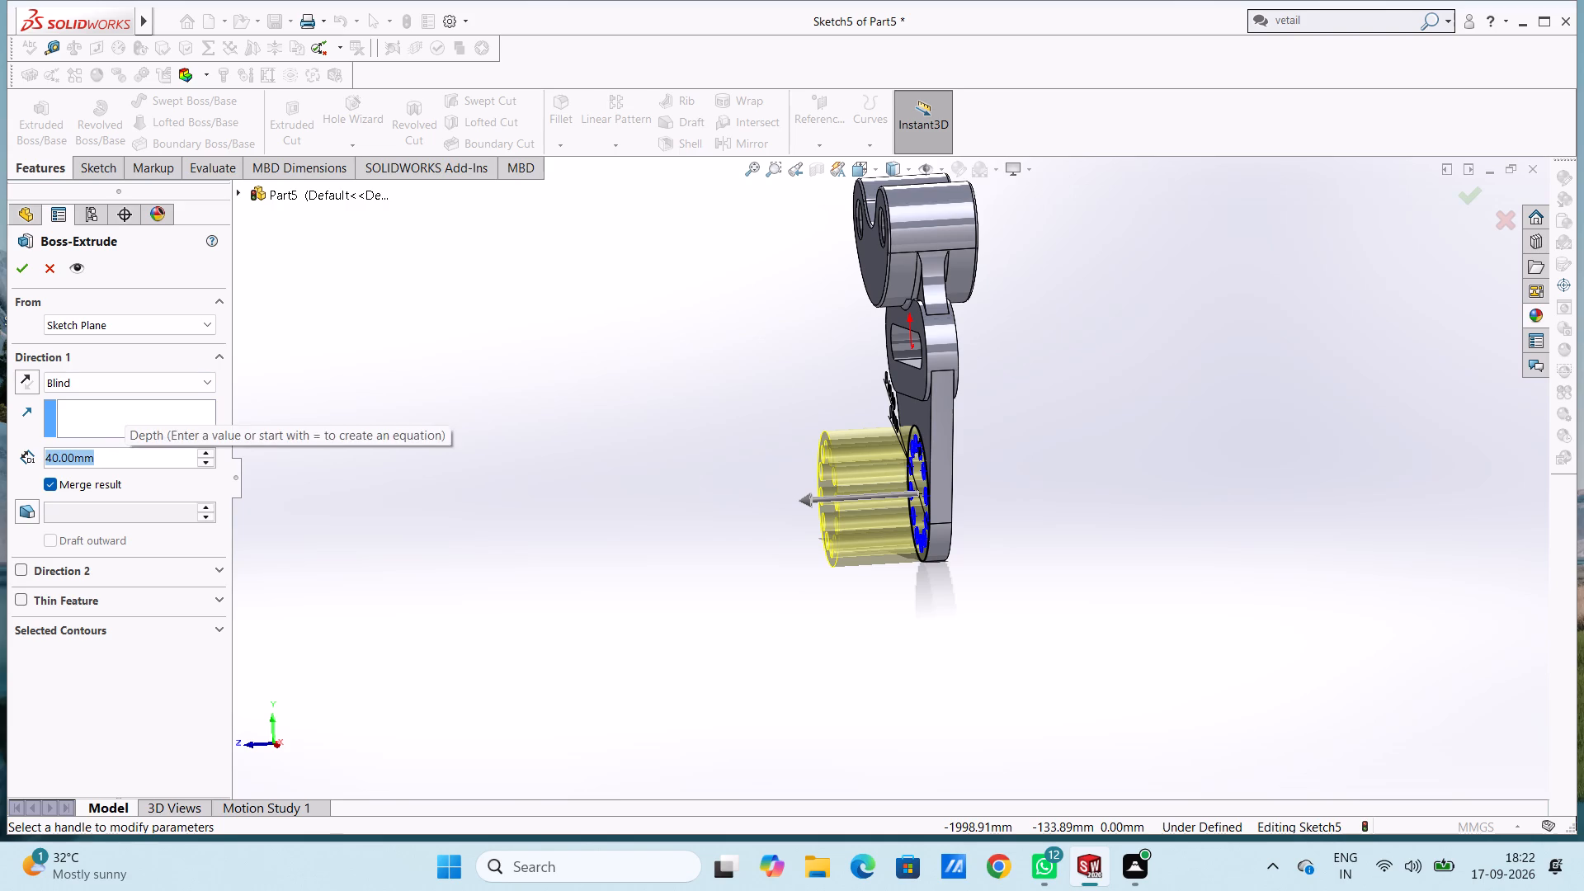
text(20)
key(Return)
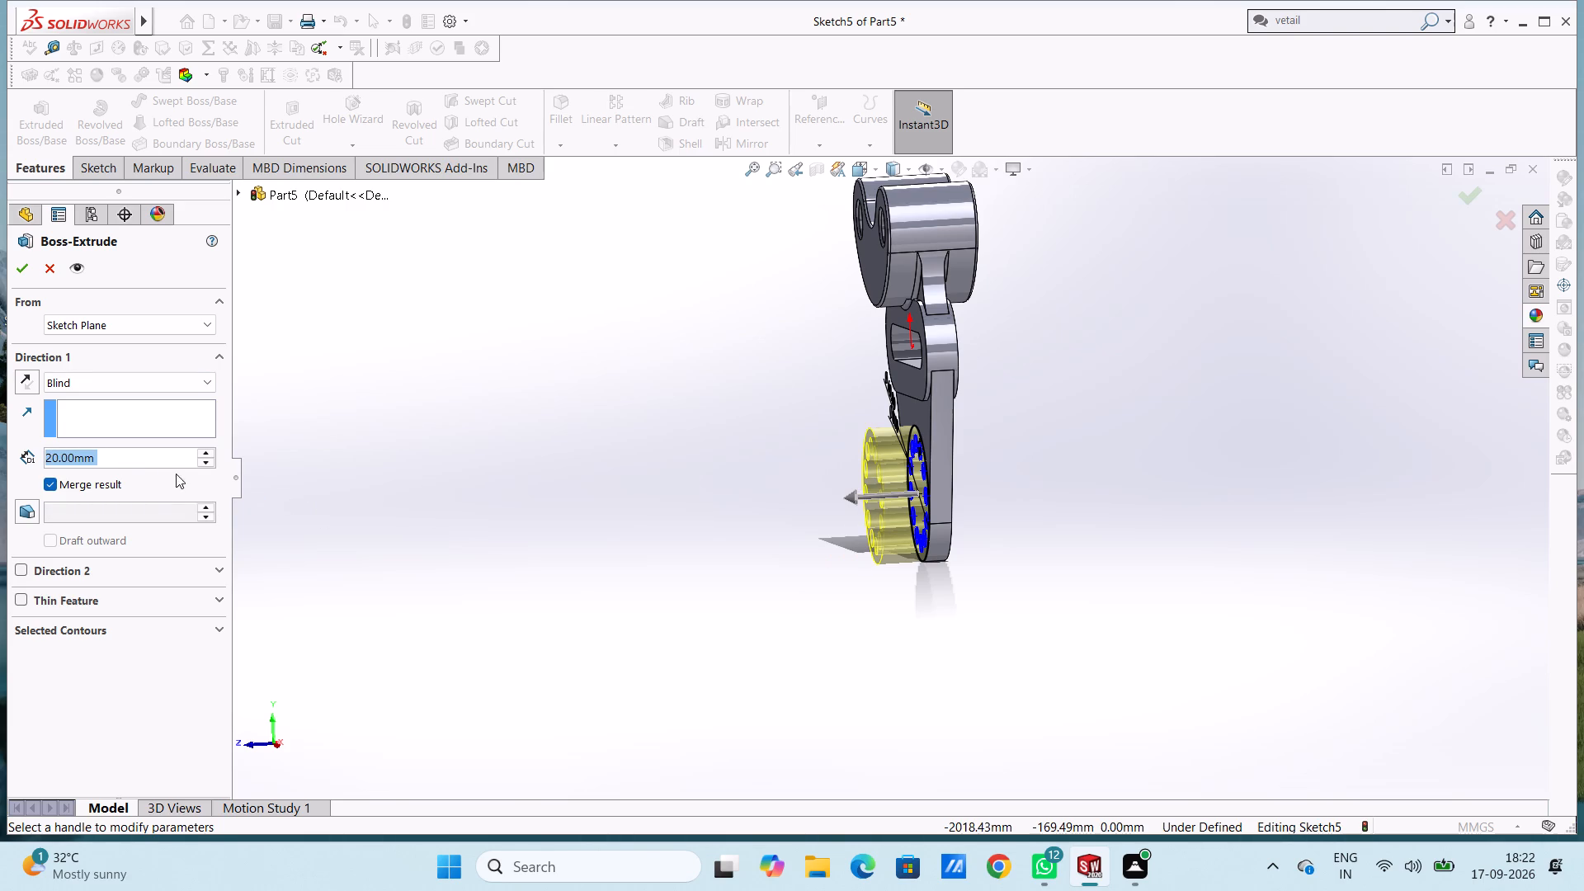
text(15)
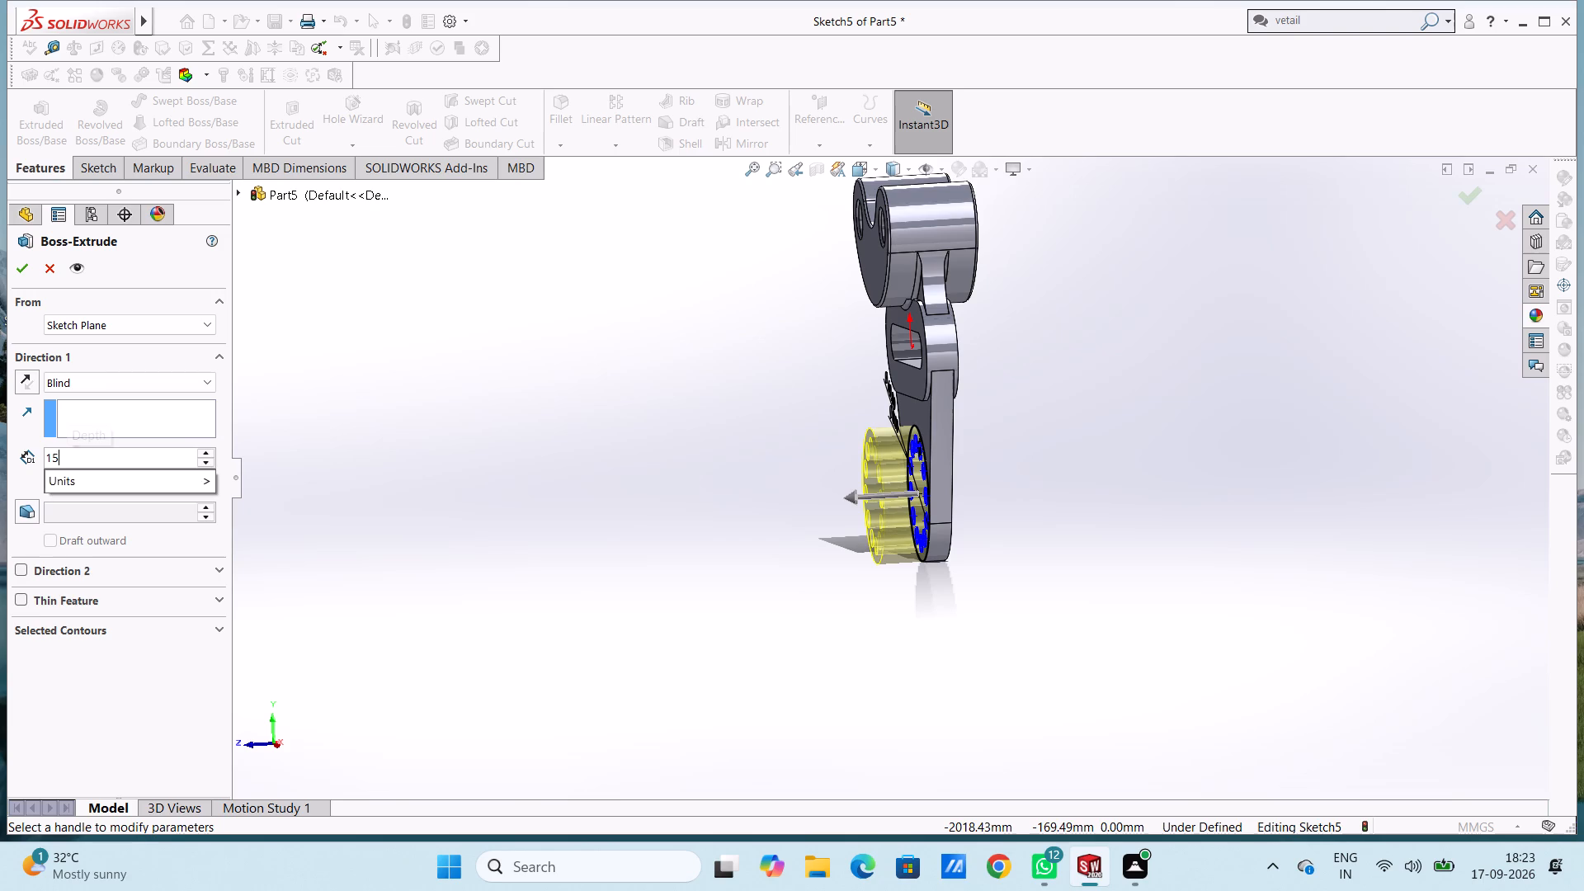
key(Return)
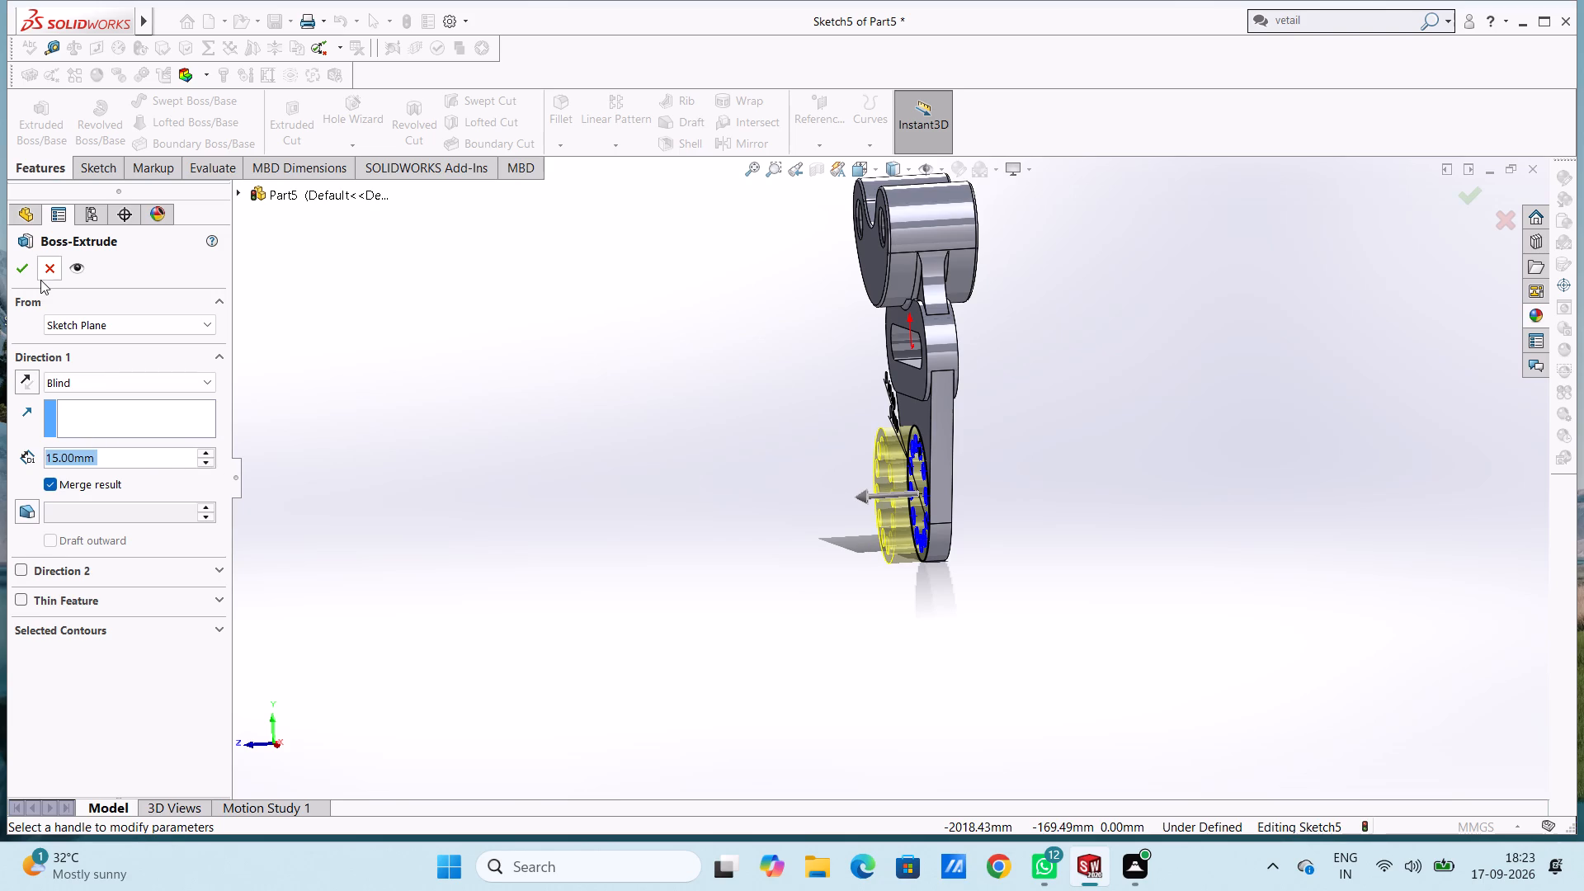
click(24, 270)
click(597, 484)
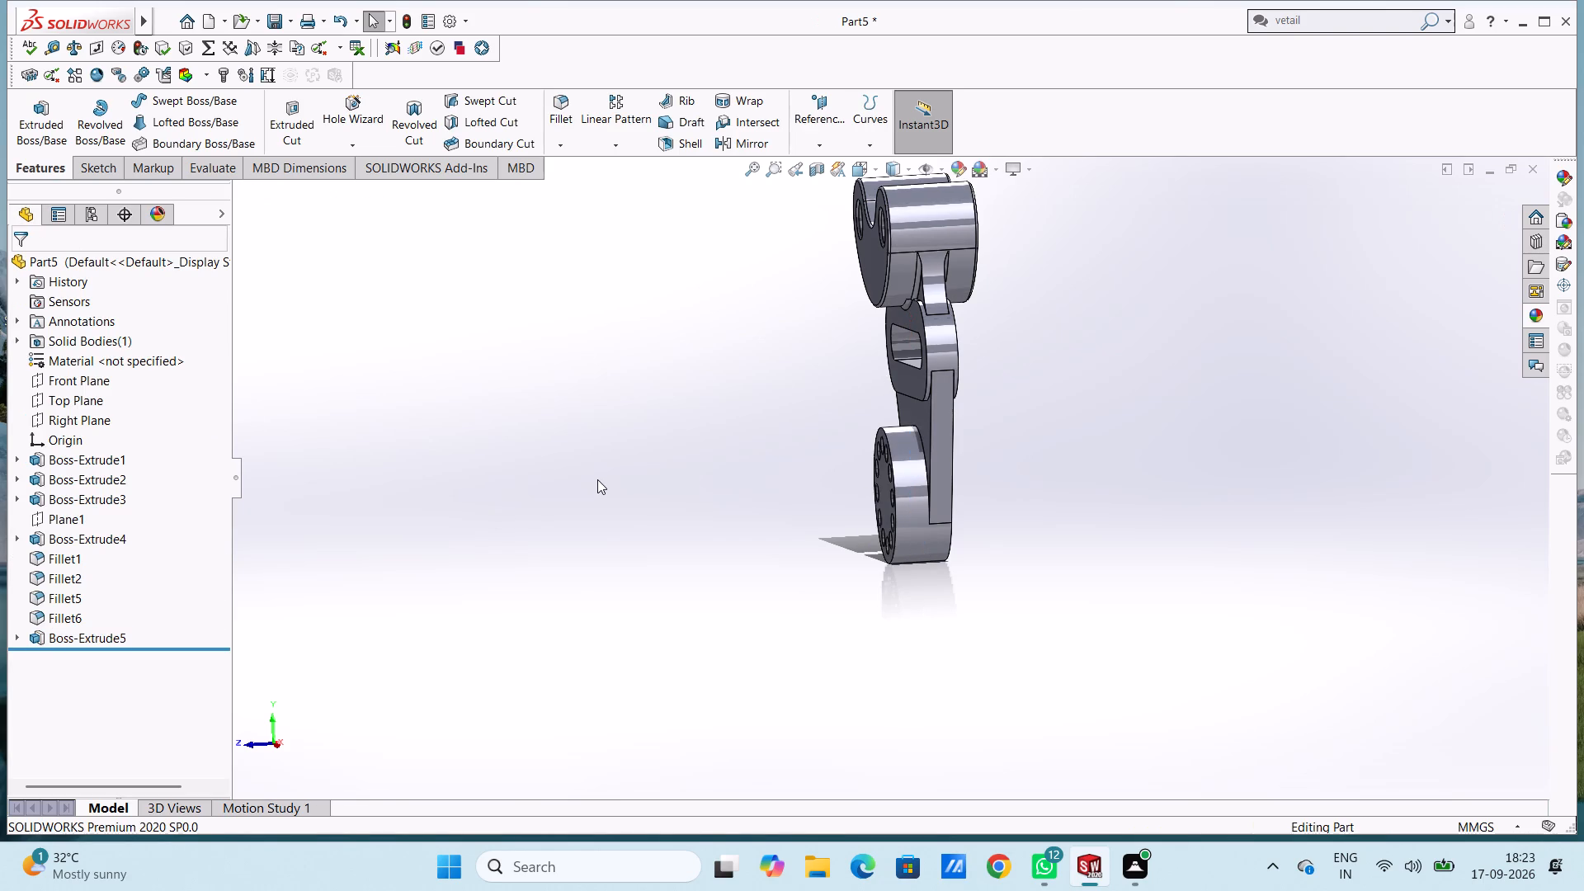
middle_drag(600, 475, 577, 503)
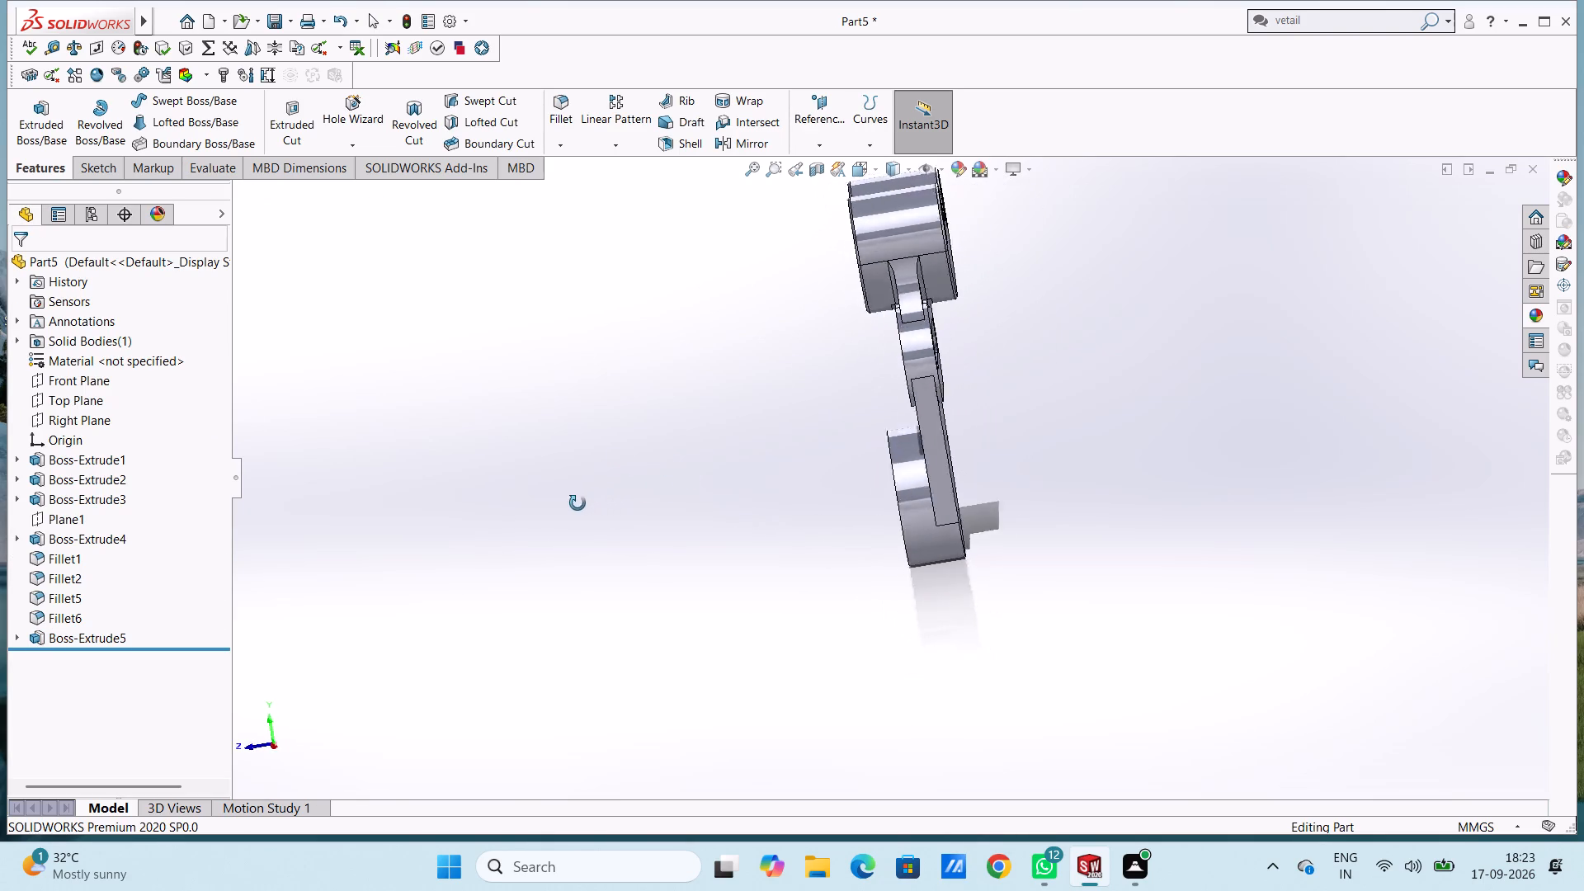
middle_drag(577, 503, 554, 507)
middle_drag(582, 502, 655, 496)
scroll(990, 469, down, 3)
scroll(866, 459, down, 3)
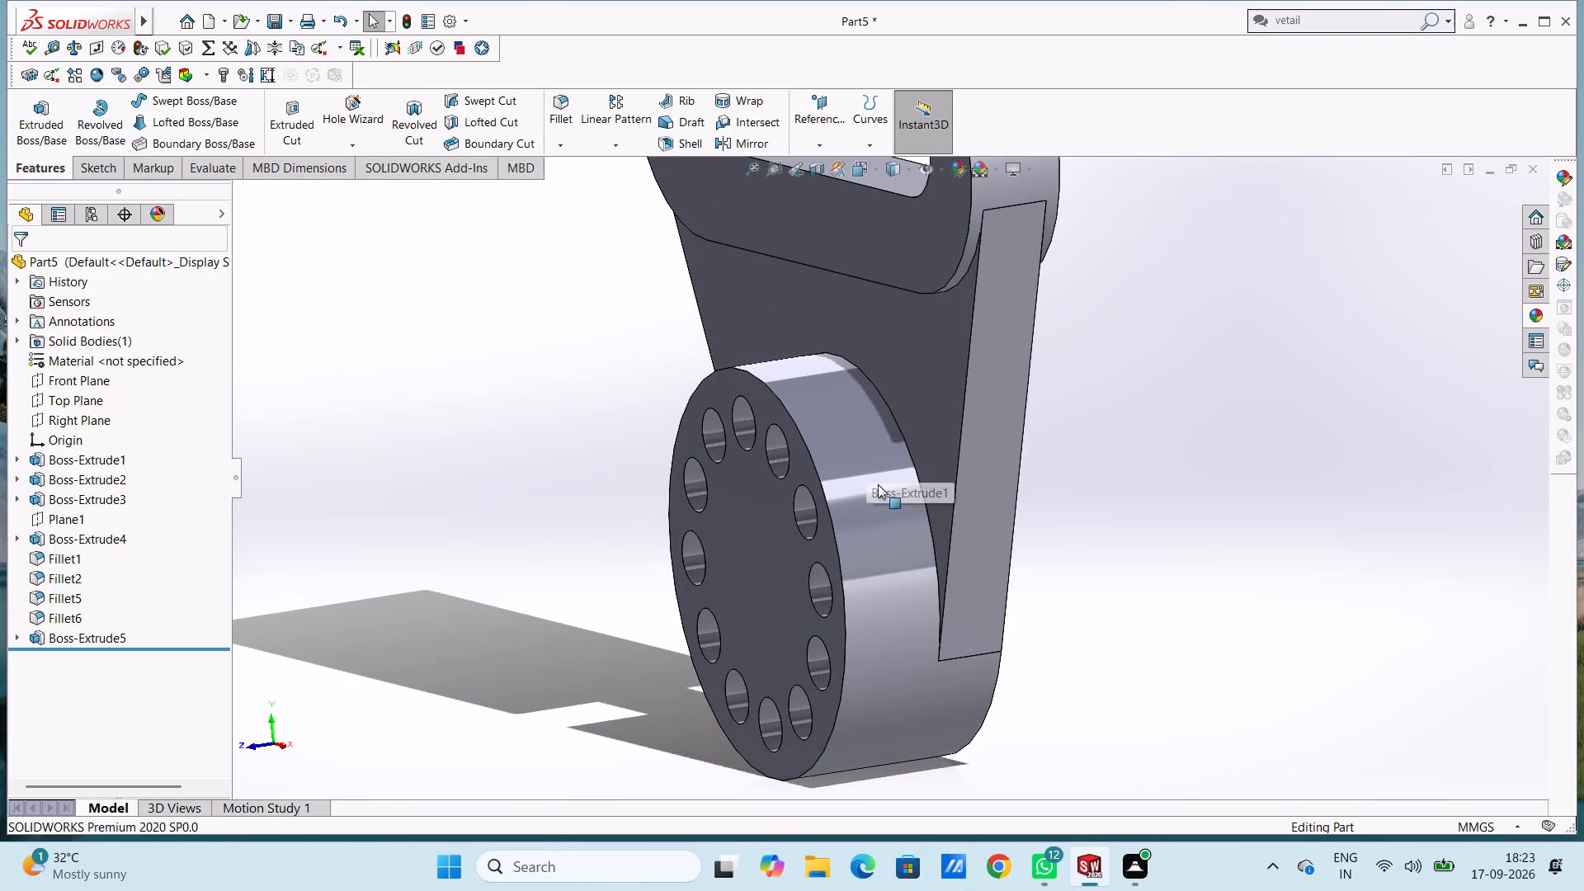
Fillet the edge where the 12-hole disc meets the plate's front face with a symmetric 10 mm radius.
scroll(1154, 542, up, 2)
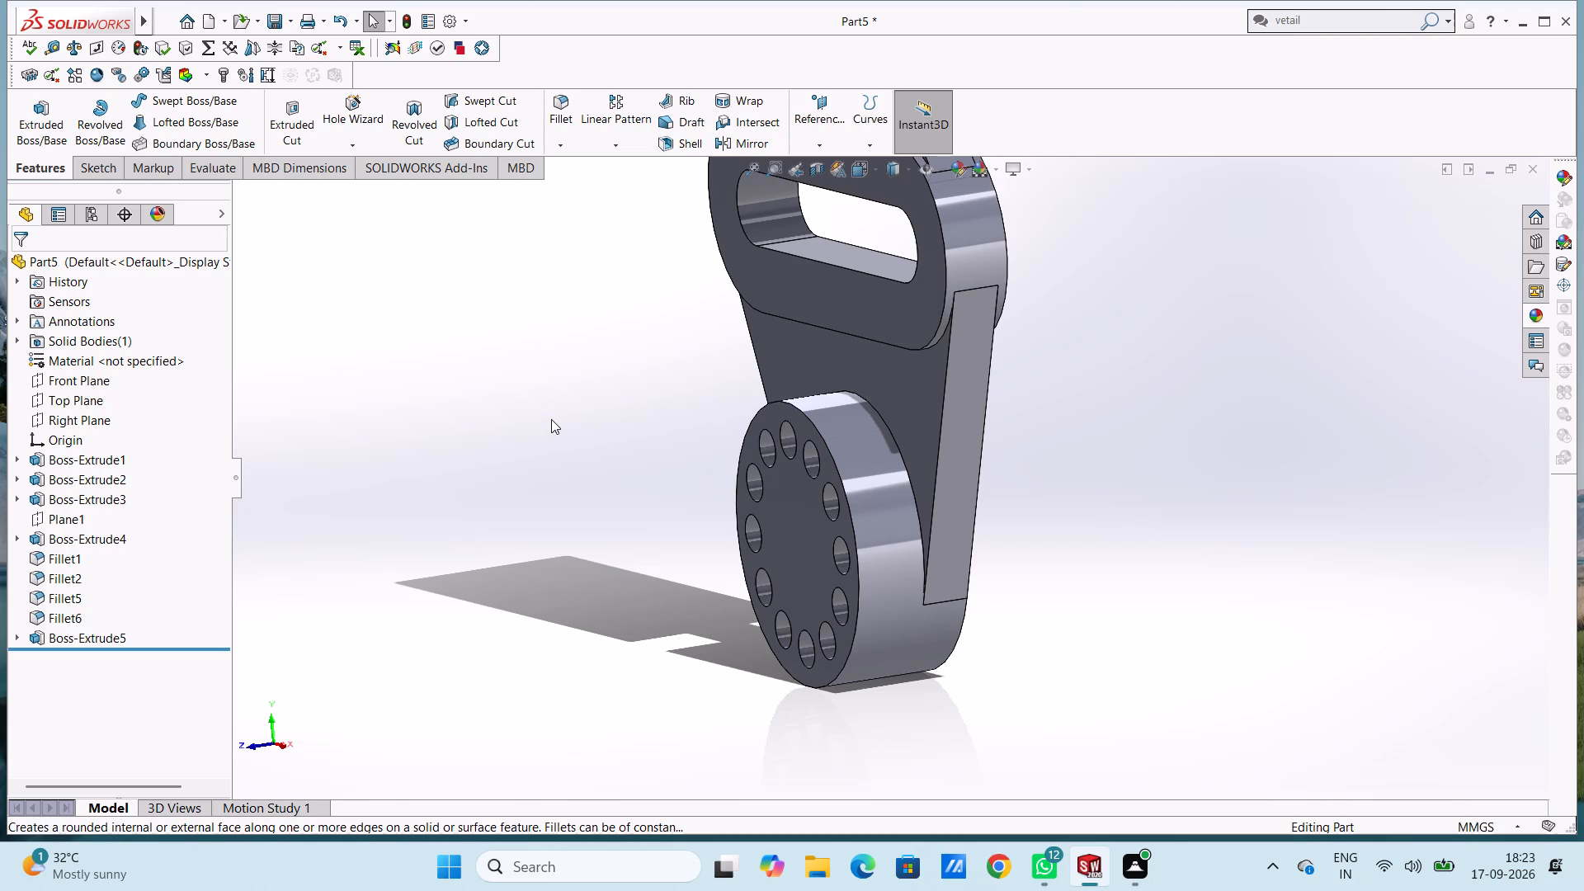
click(572, 101)
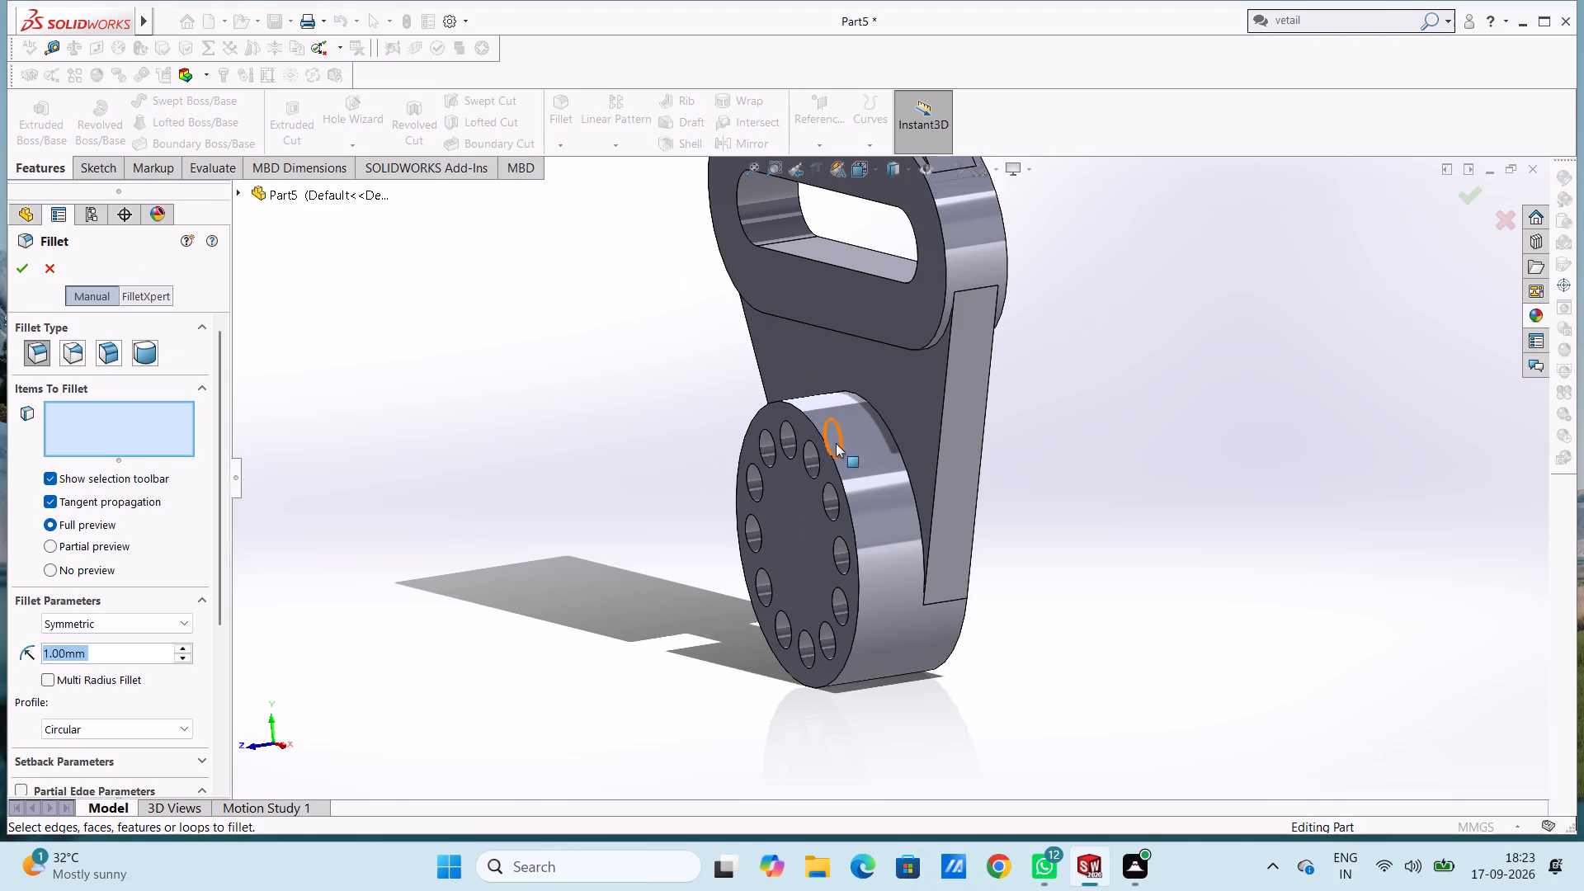
click(912, 483)
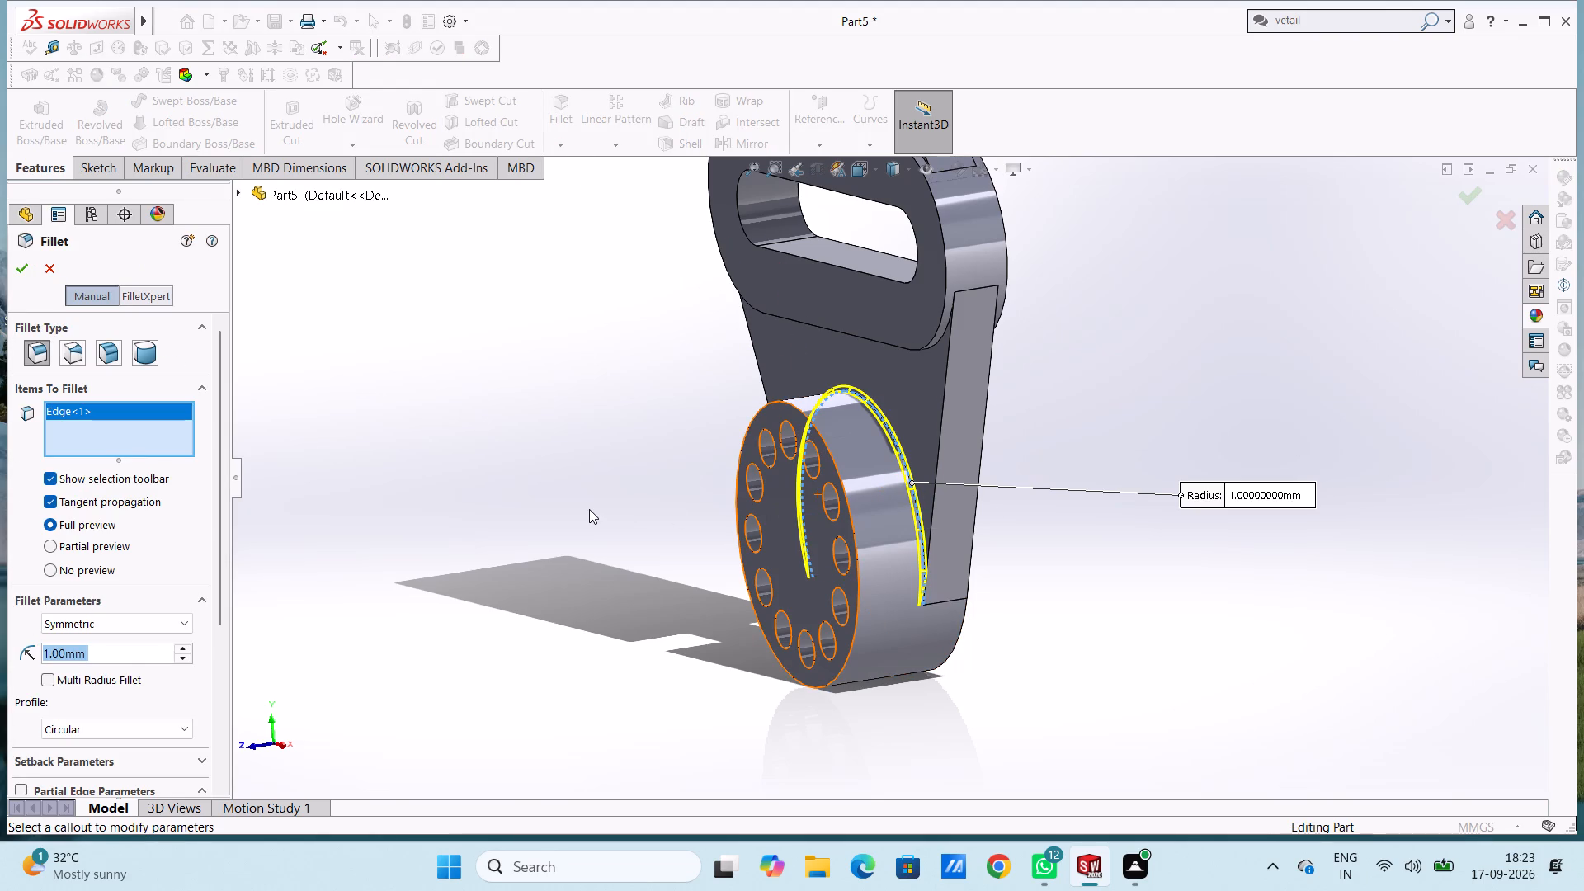
text(10)
key(Return)
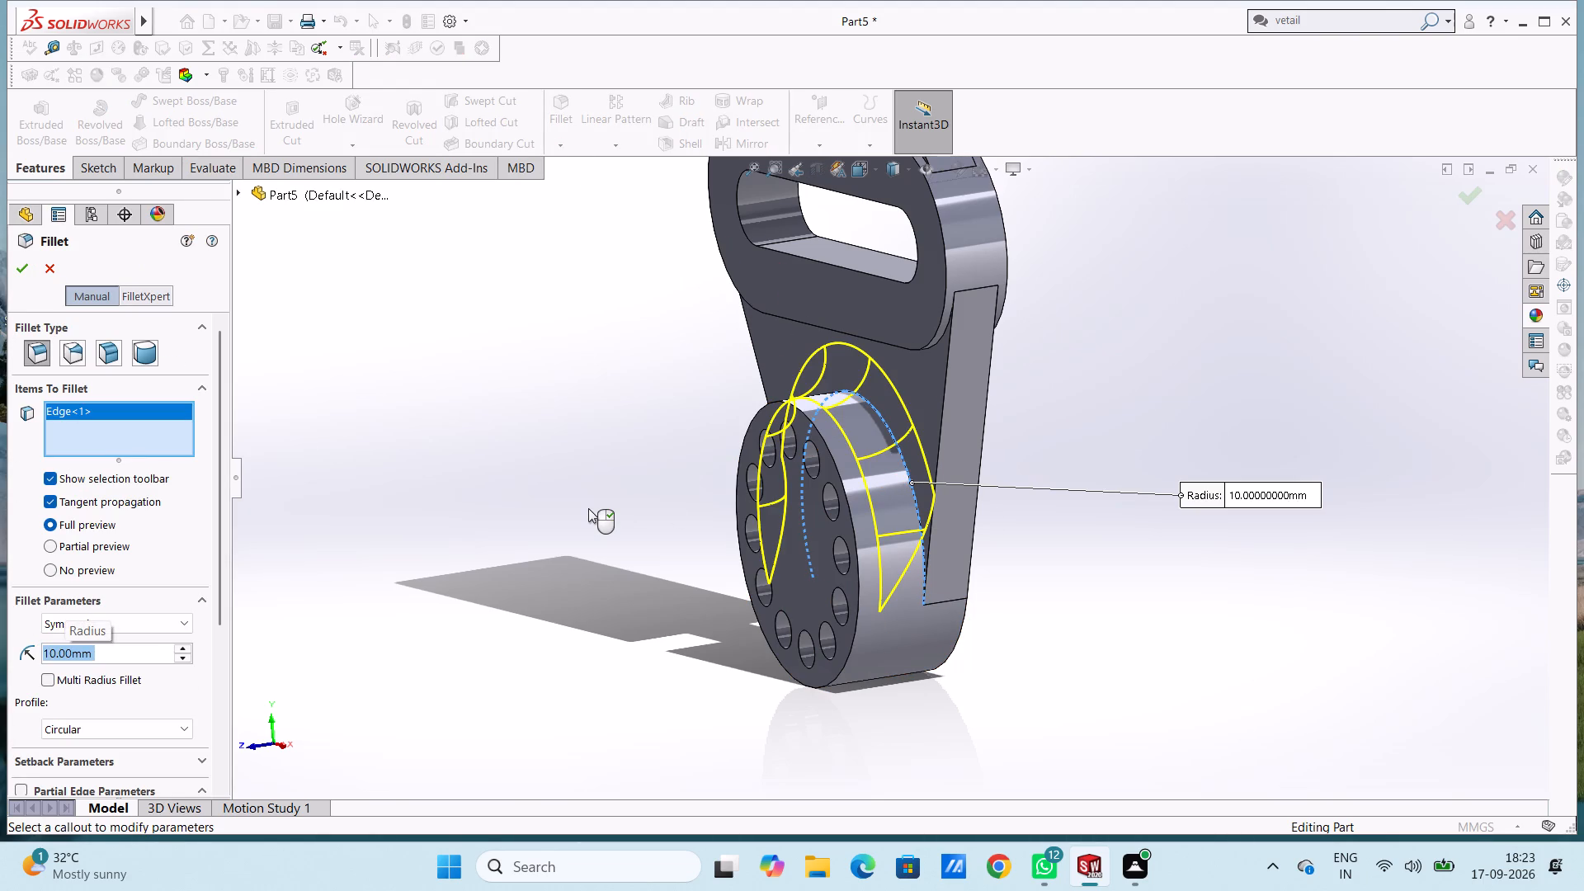
click(29, 273)
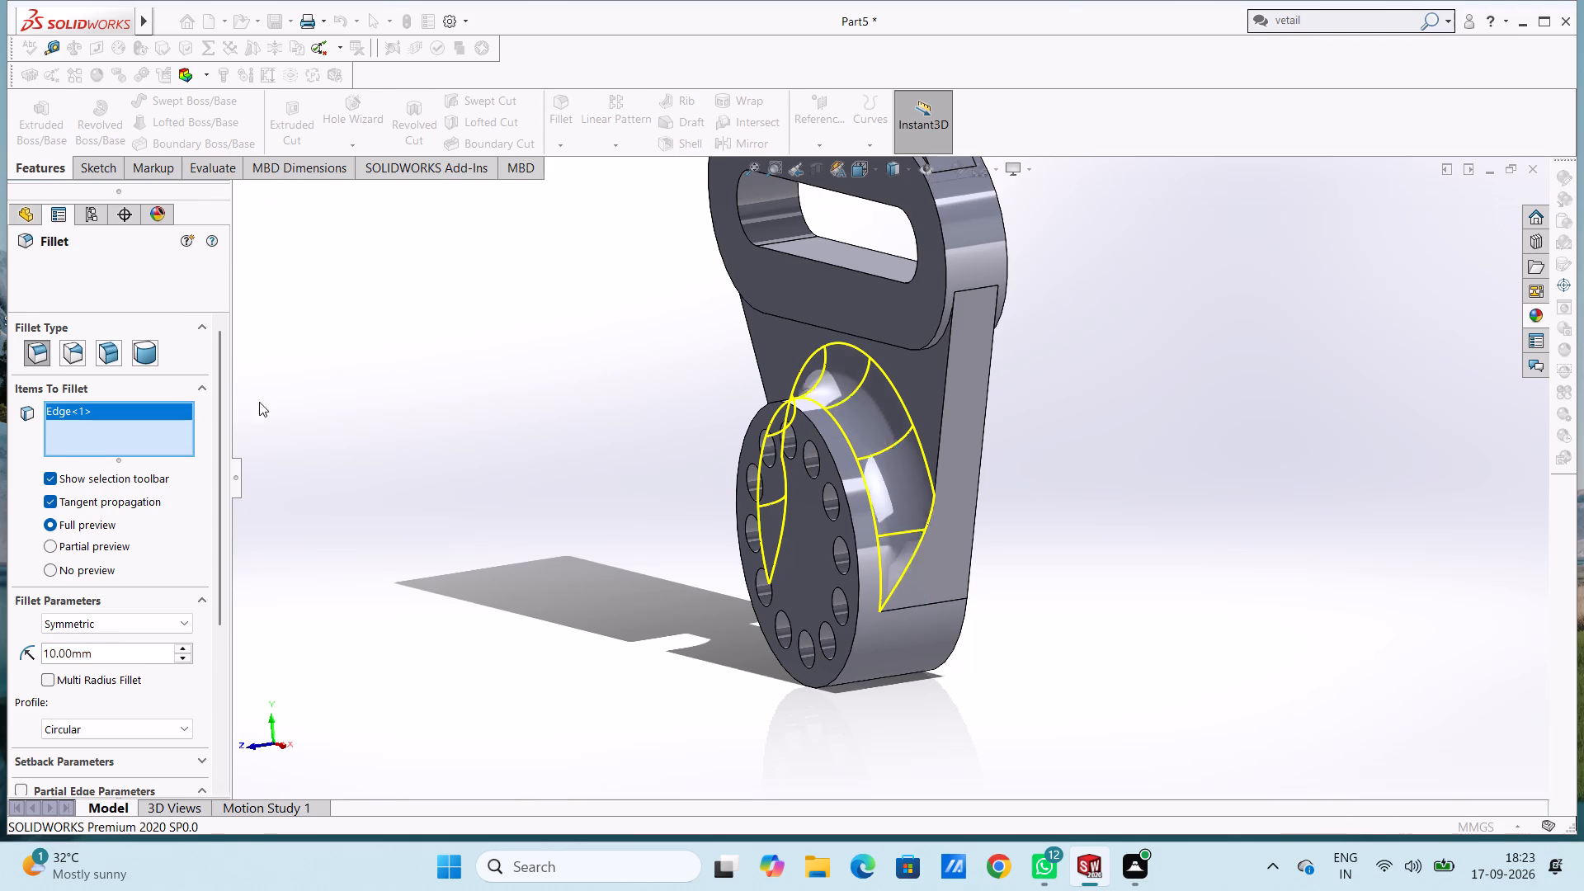
Fillet the outer circular edge of the disc's front face with a 1 mm radius.
scroll(460, 432, up, 3)
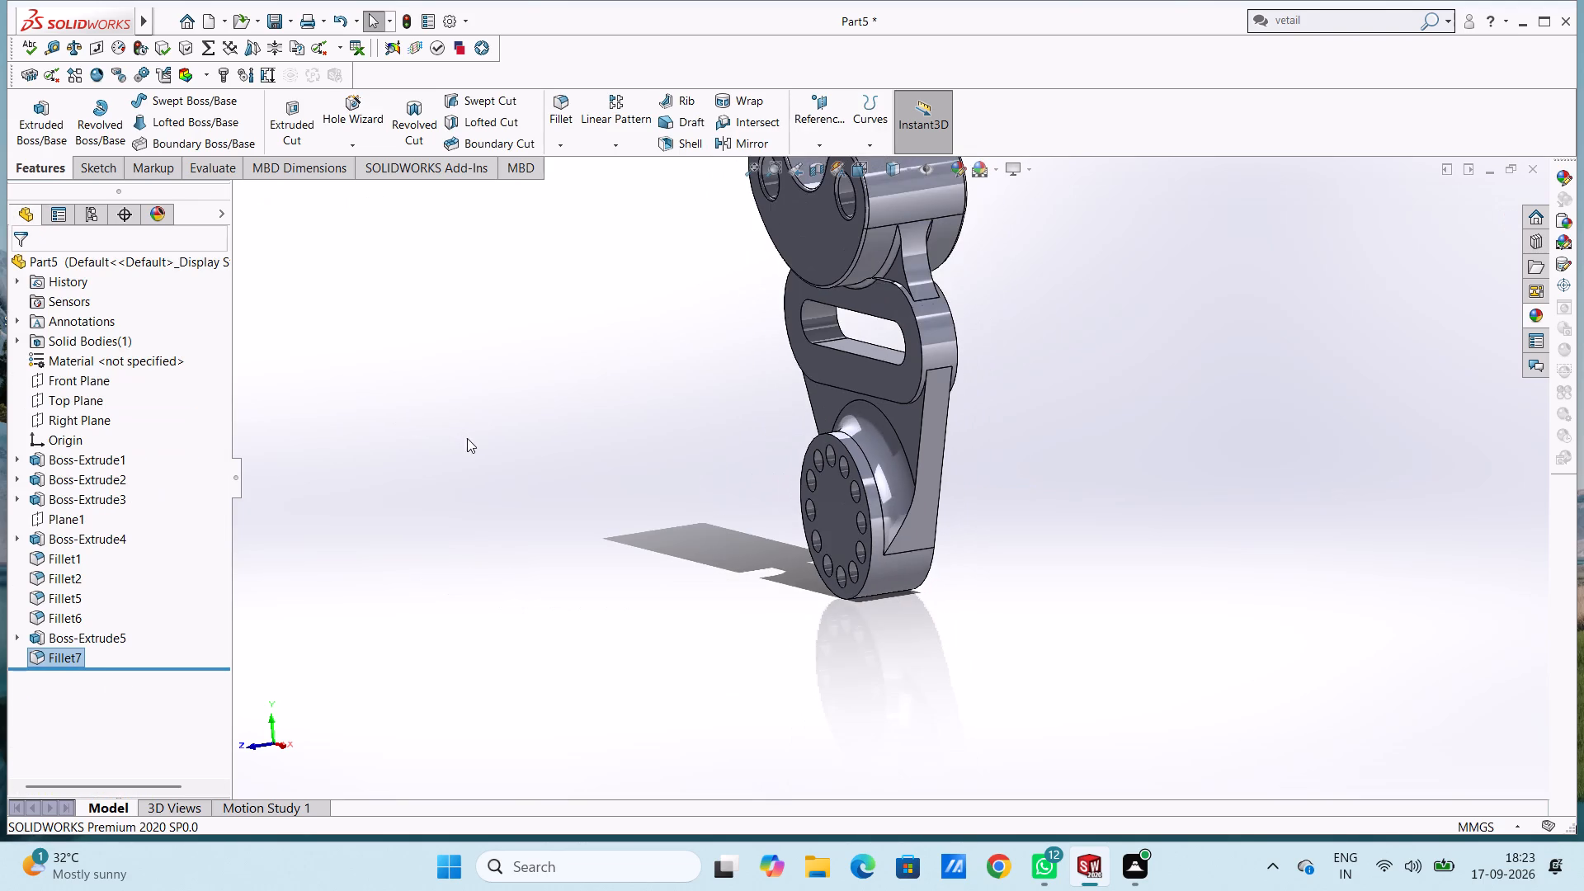
scroll(467, 438, up, 1)
middle_drag(467, 438, 603, 487)
middle_drag(603, 482, 560, 415)
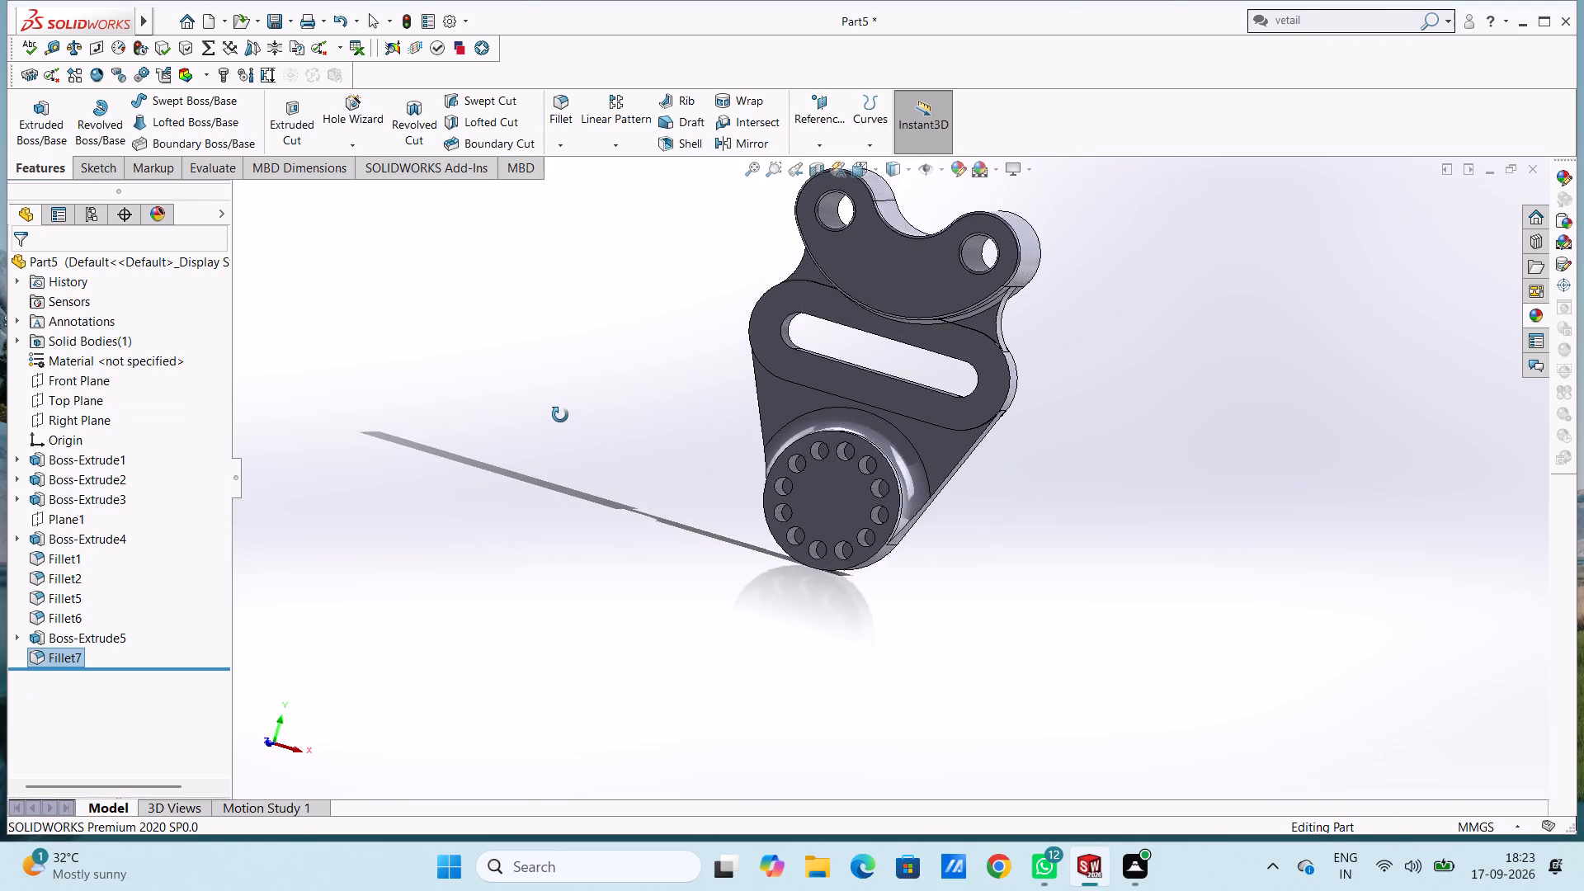
middle_drag(560, 415, 483, 417)
scroll(871, 478, down, 4)
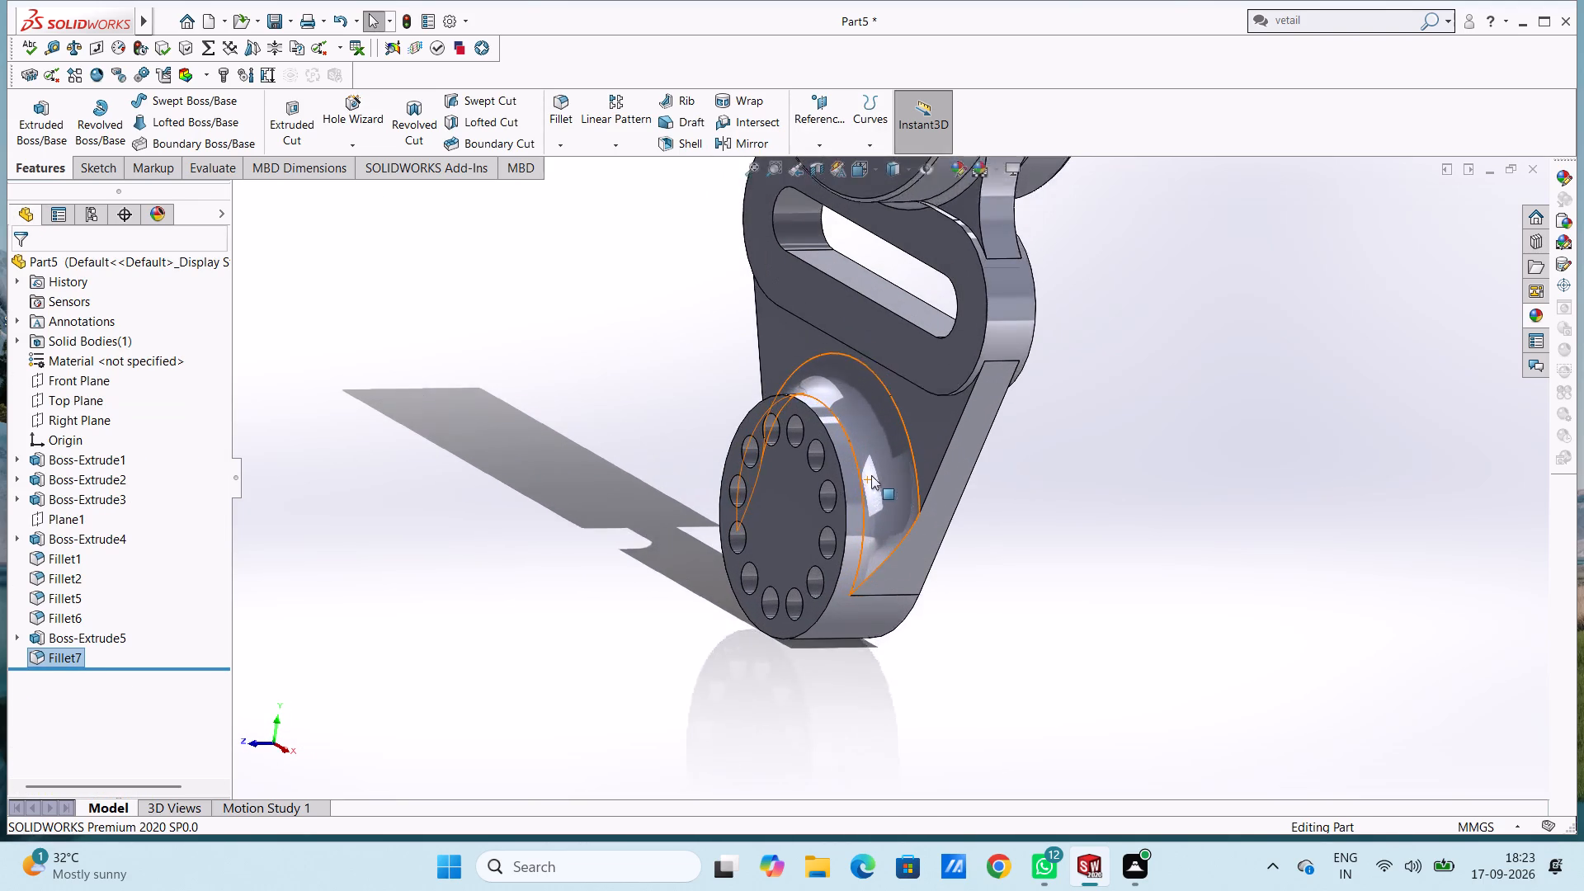
click(565, 101)
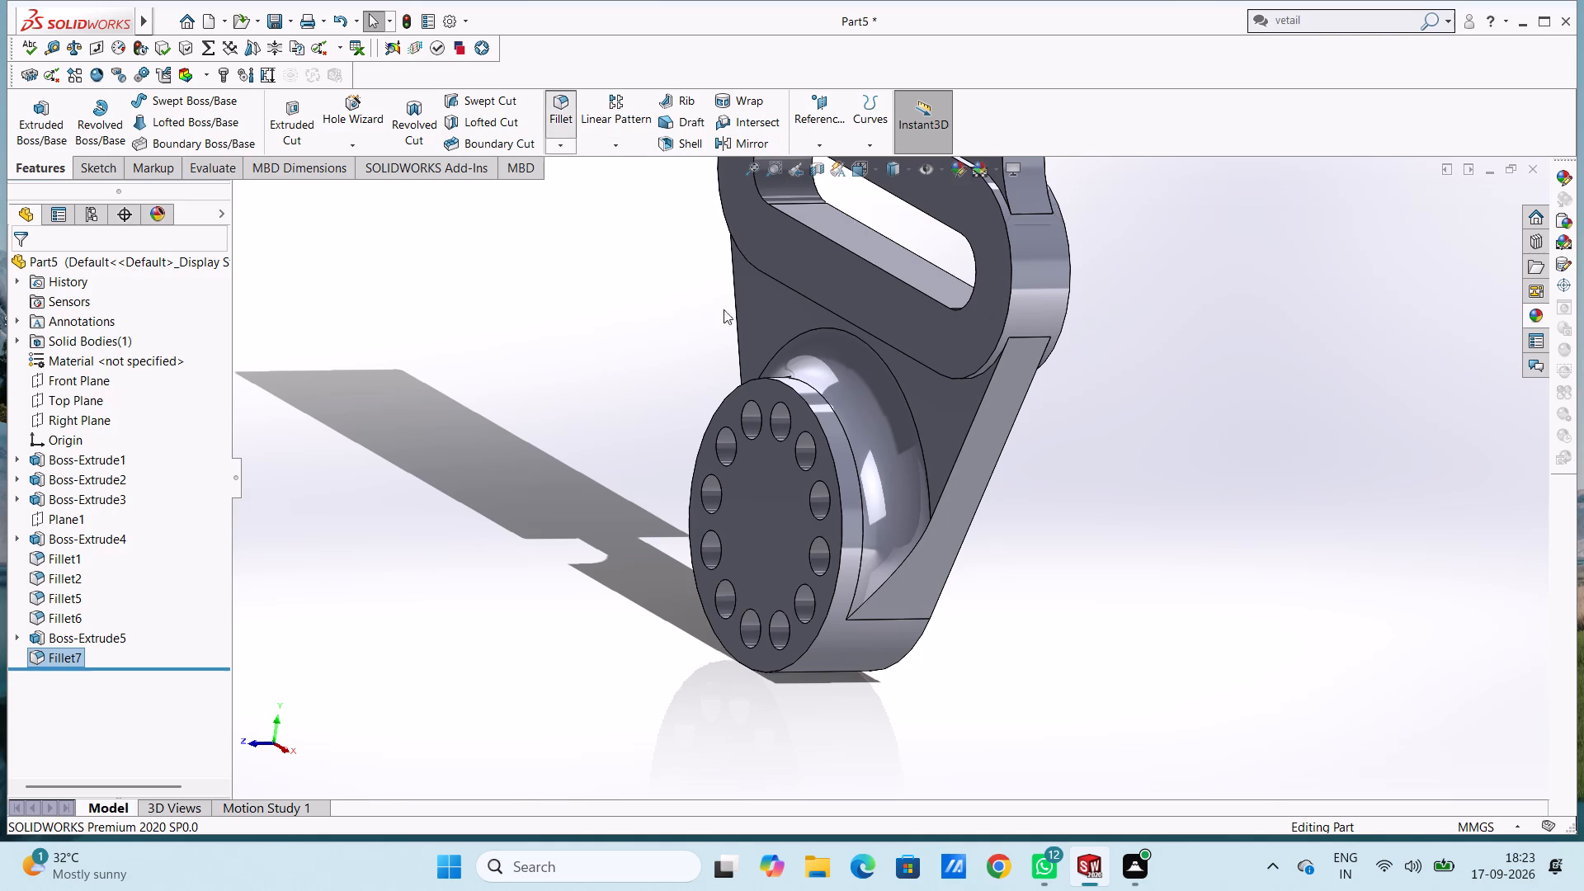
click(813, 410)
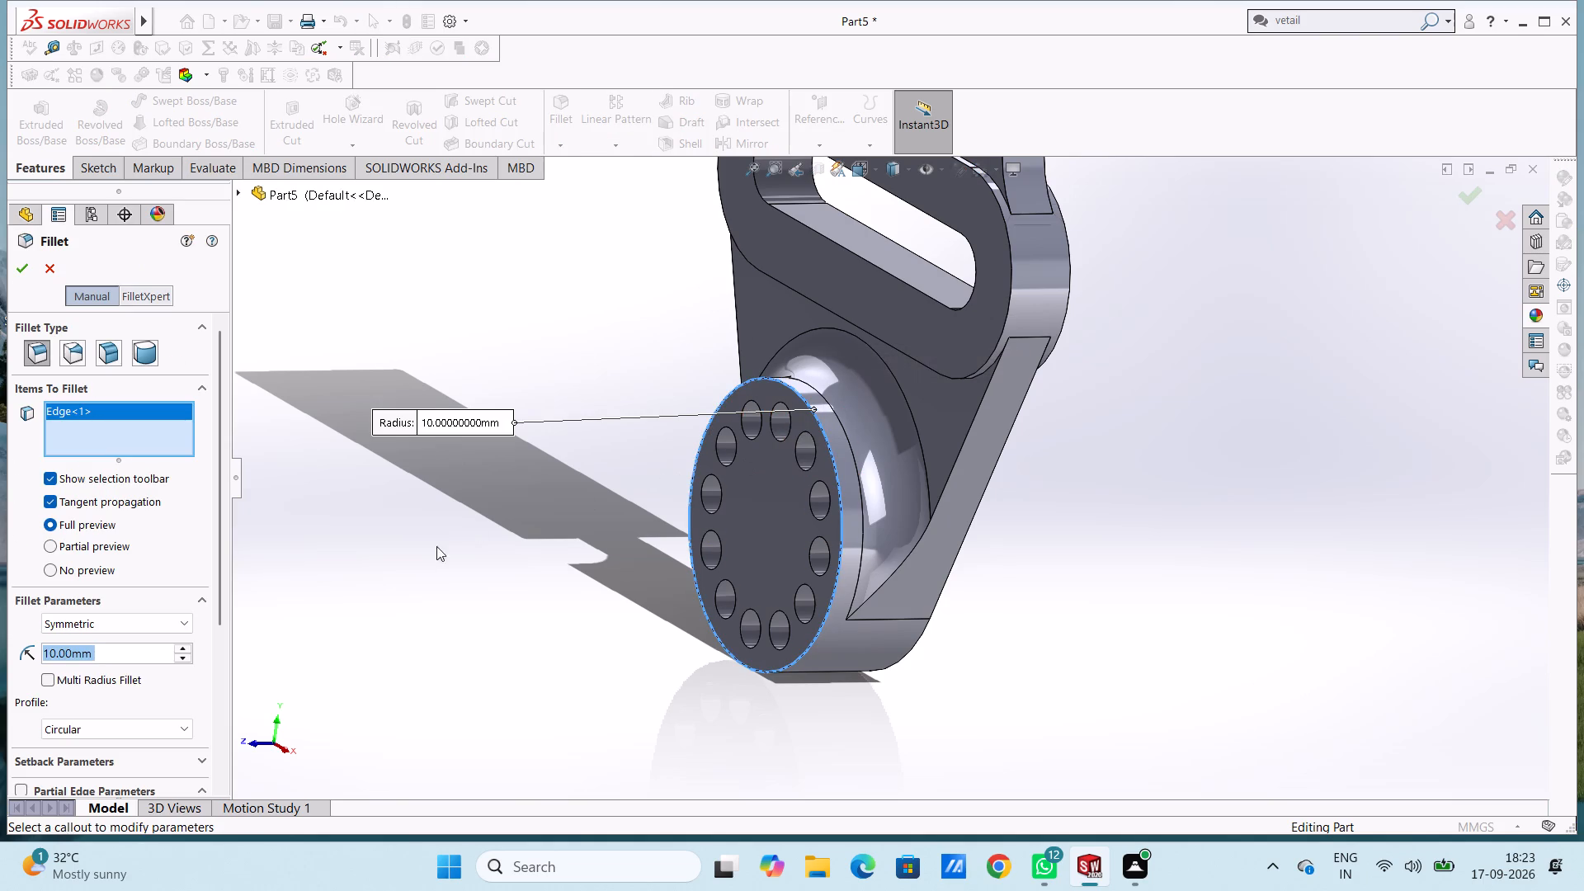
key(2)
key(Return)
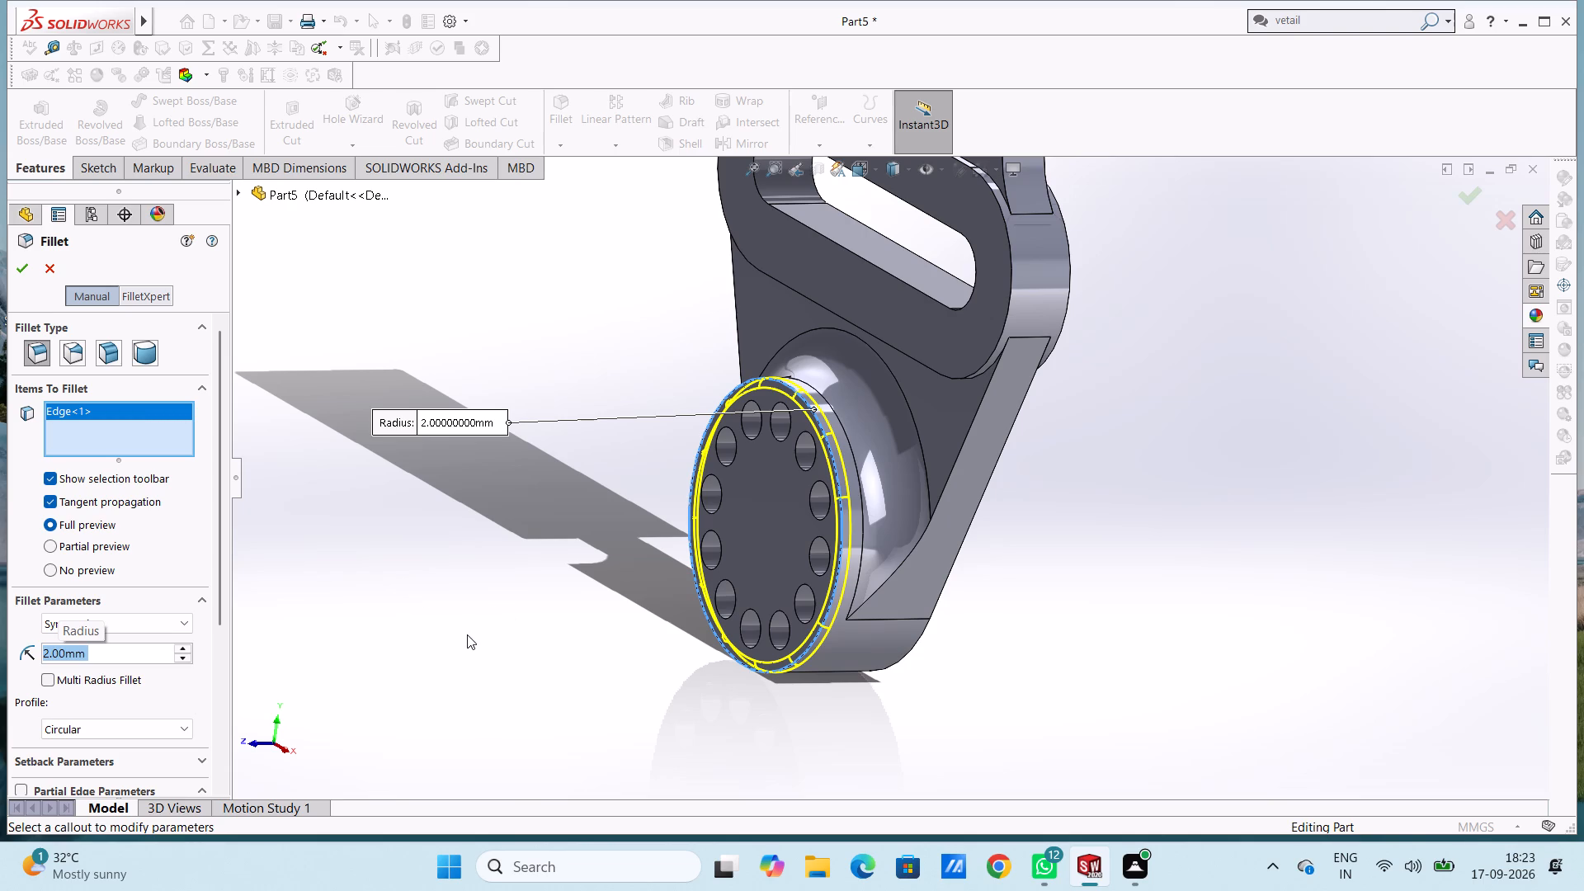
key(1)
key(Return)
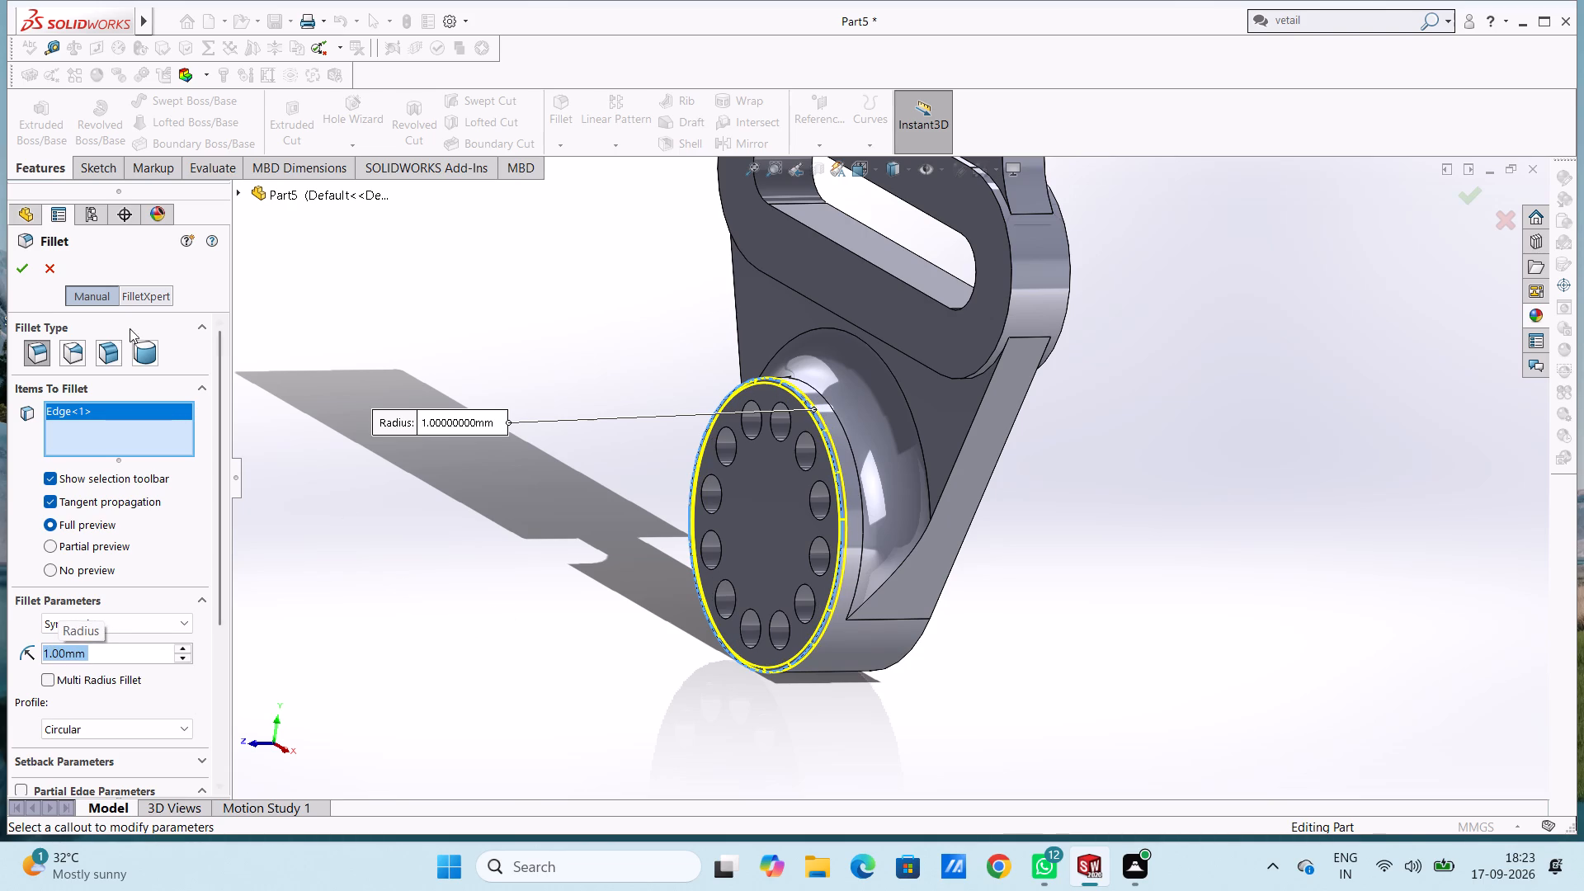
click(17, 271)
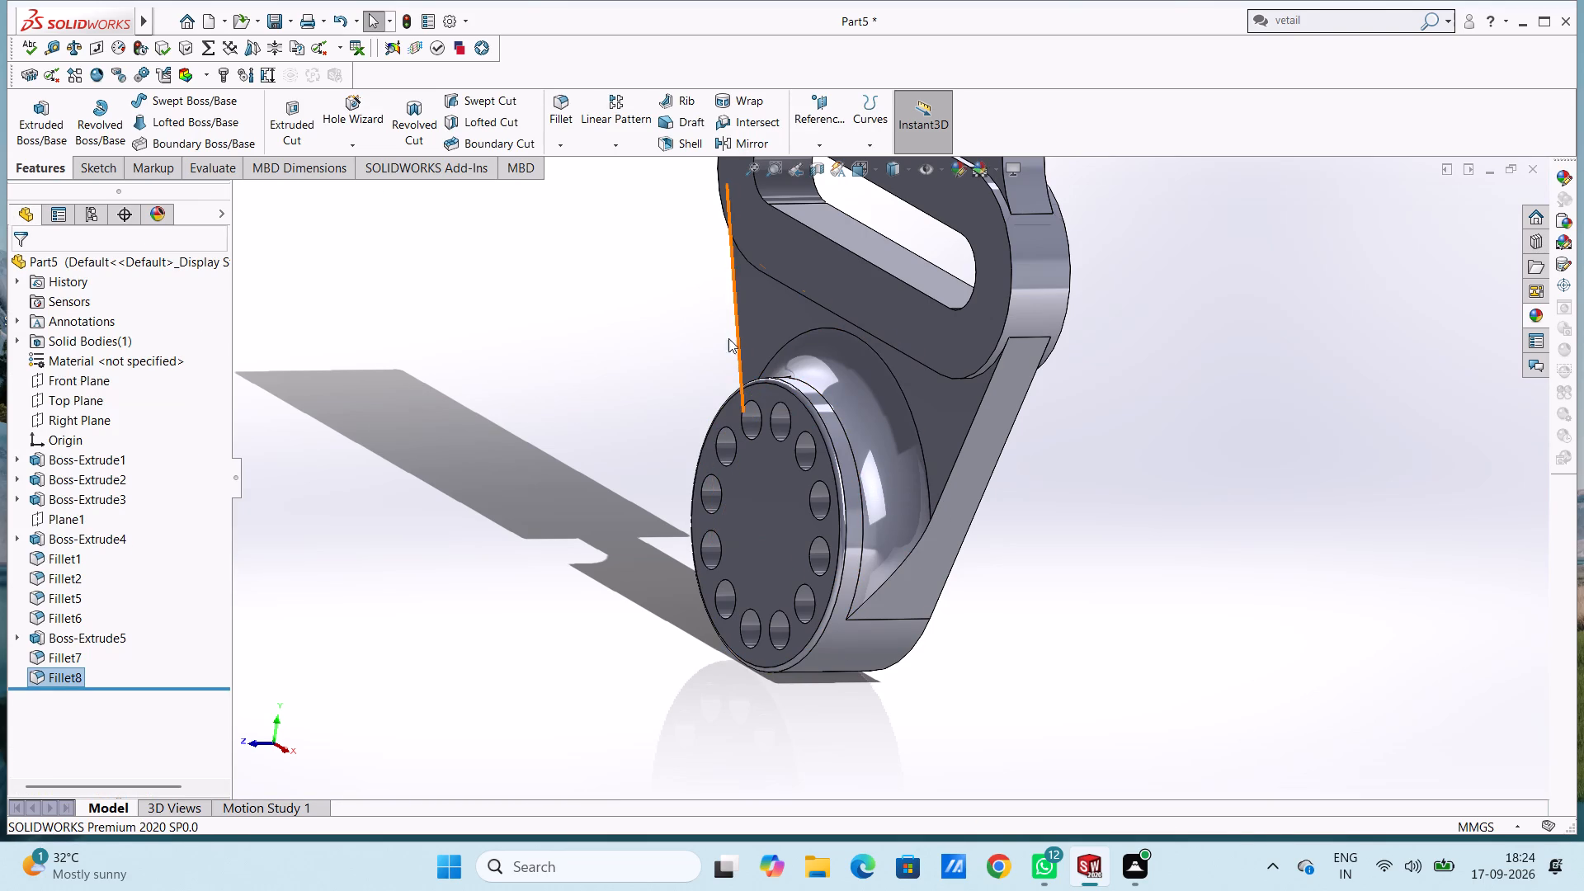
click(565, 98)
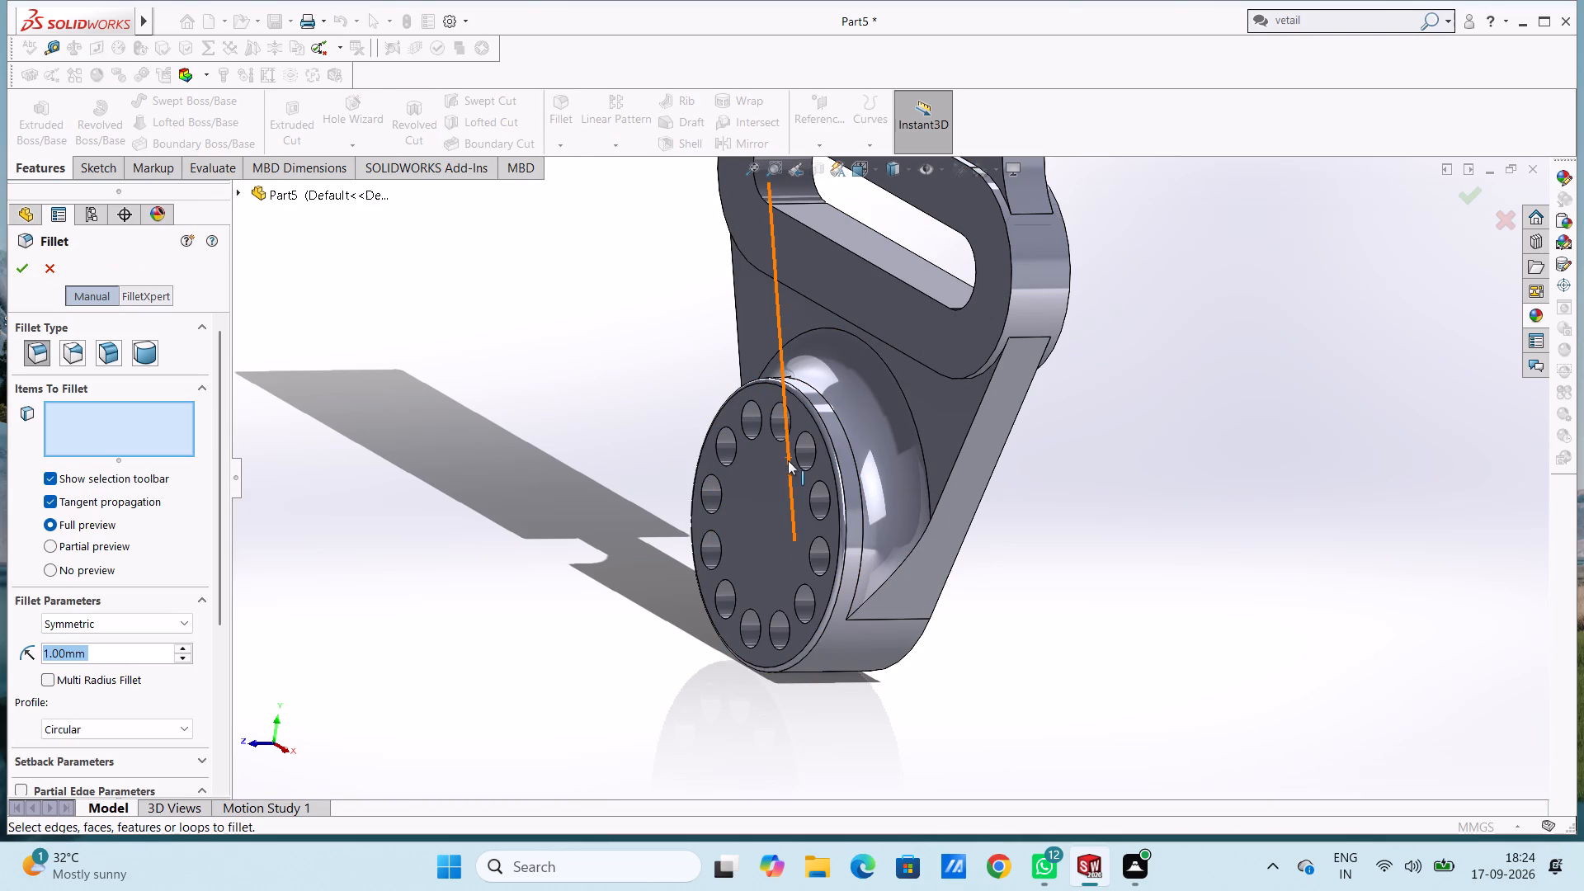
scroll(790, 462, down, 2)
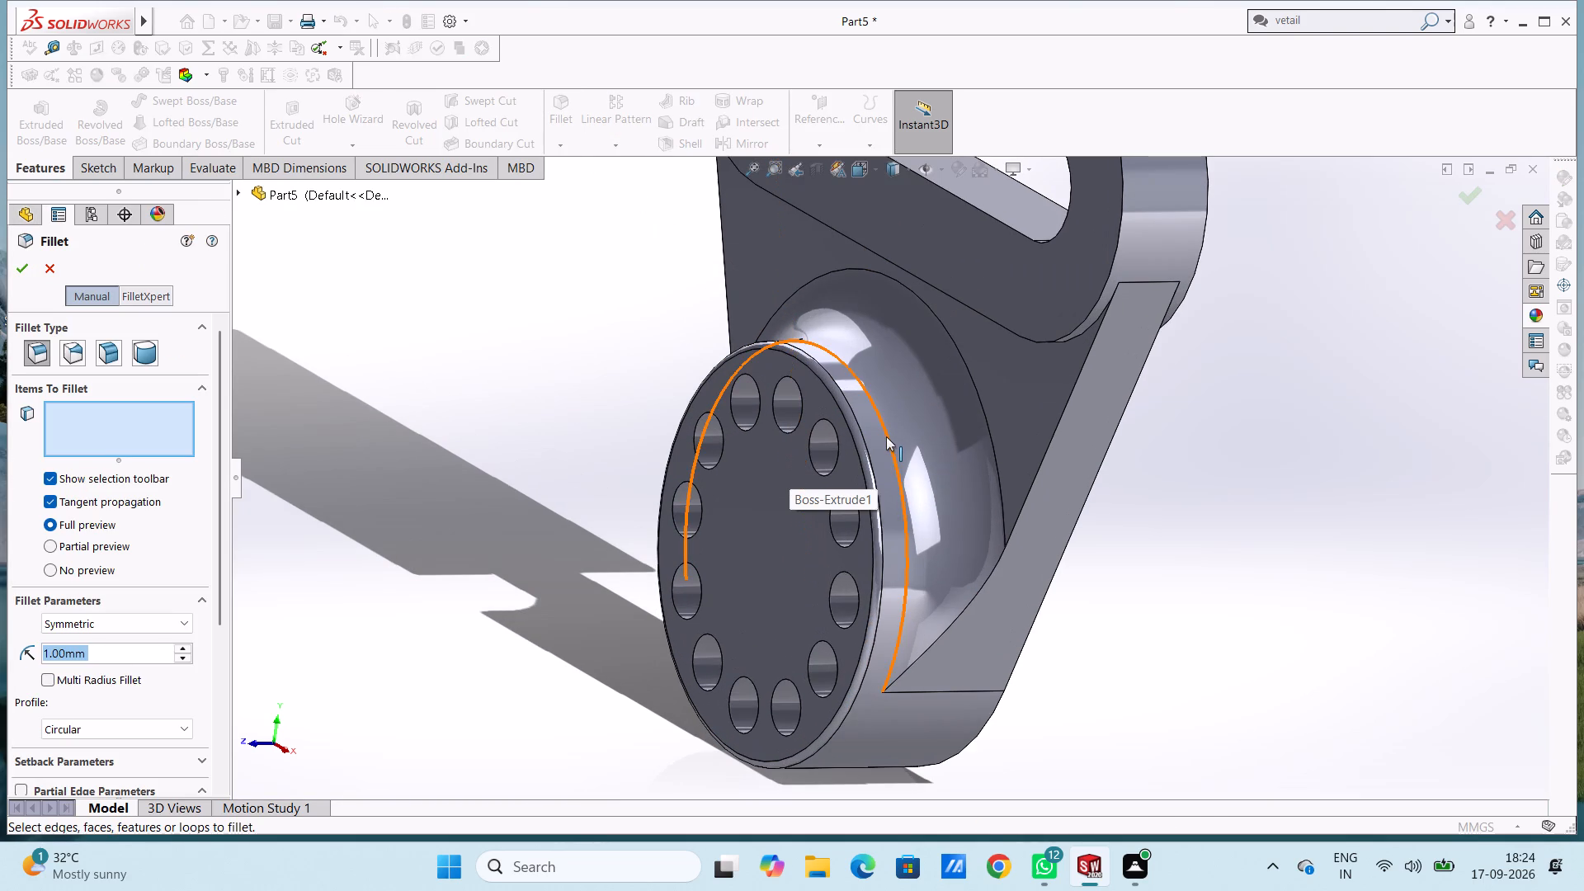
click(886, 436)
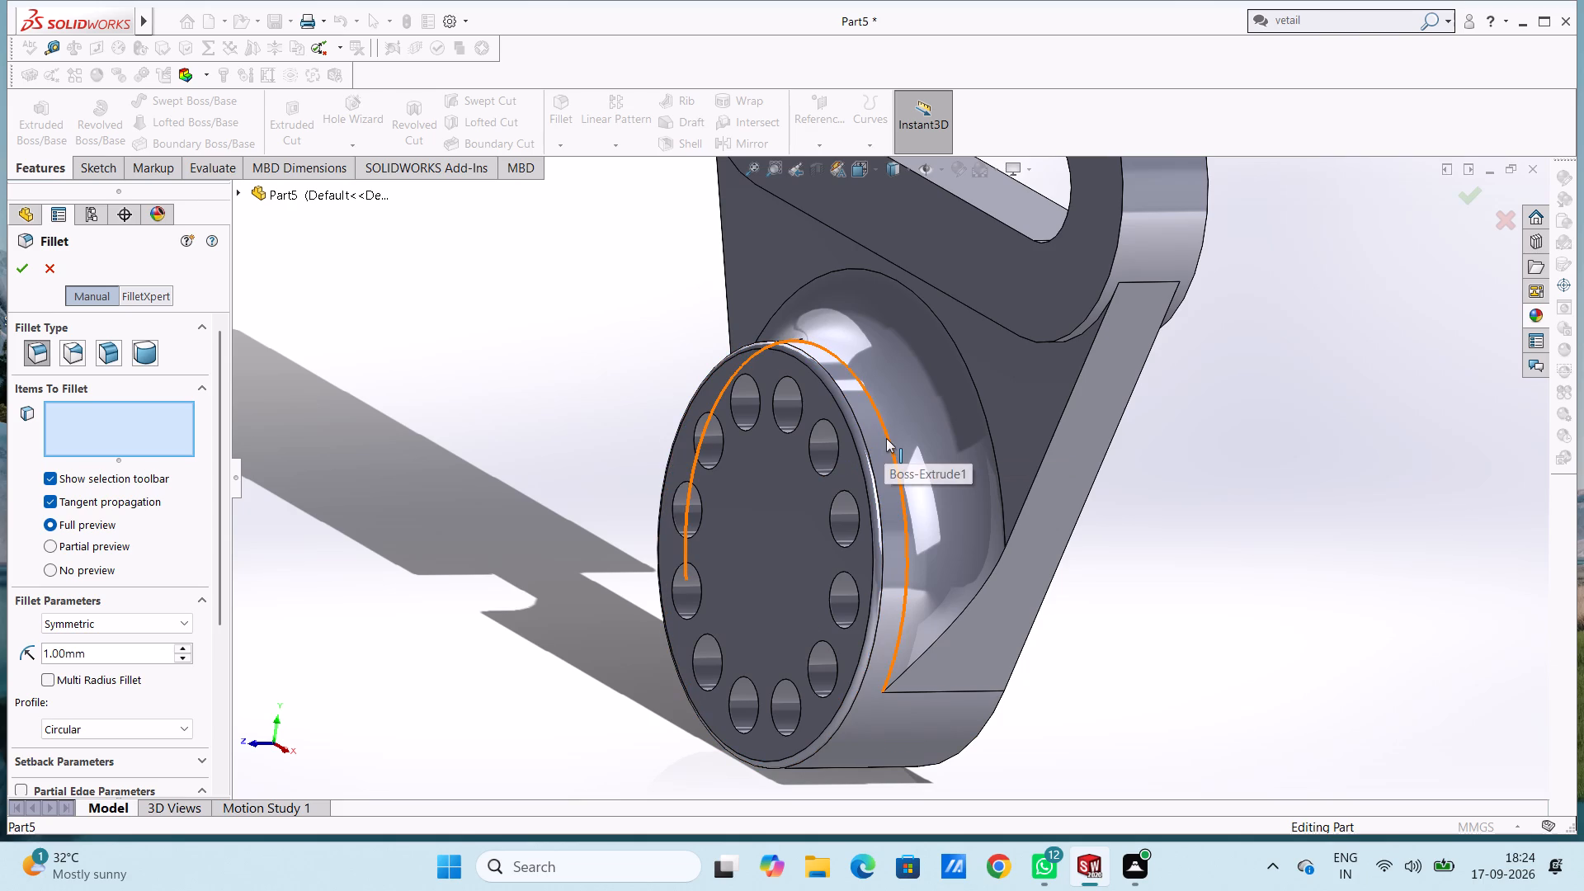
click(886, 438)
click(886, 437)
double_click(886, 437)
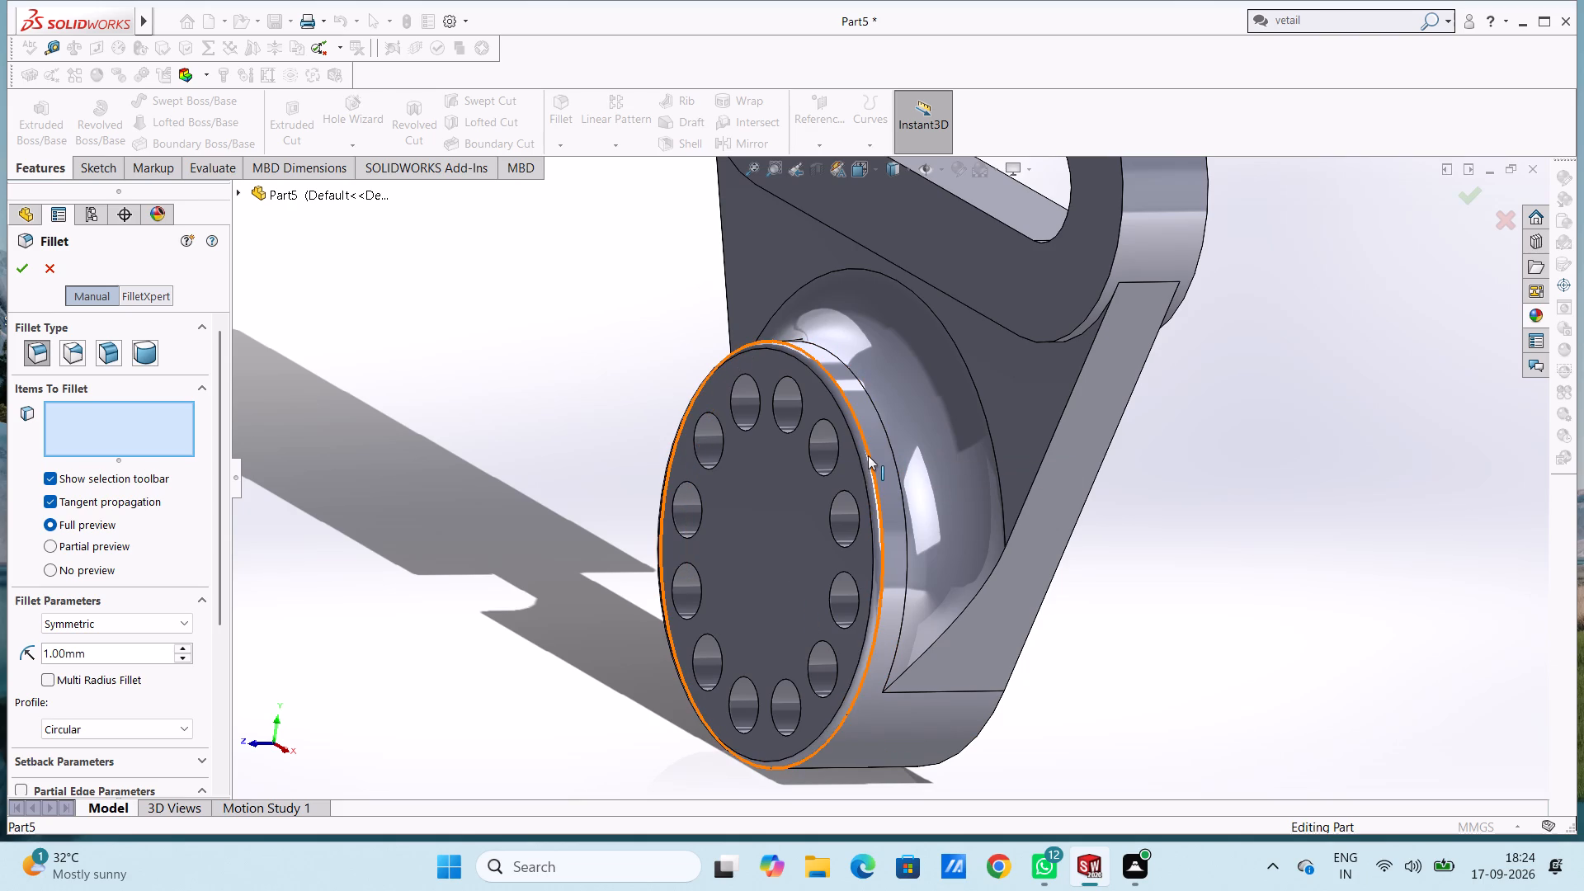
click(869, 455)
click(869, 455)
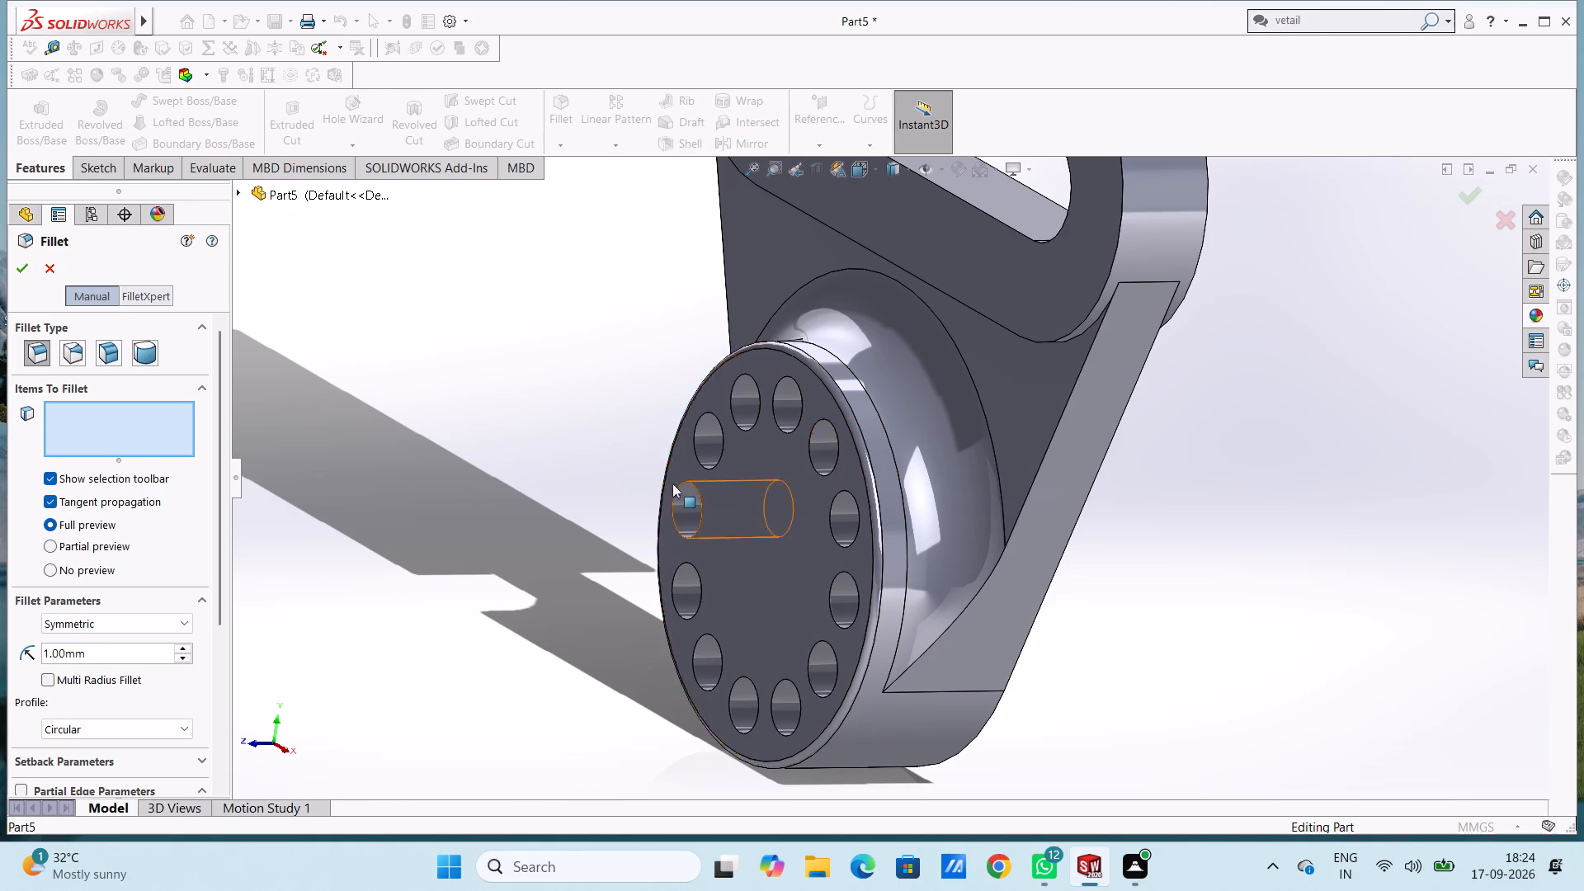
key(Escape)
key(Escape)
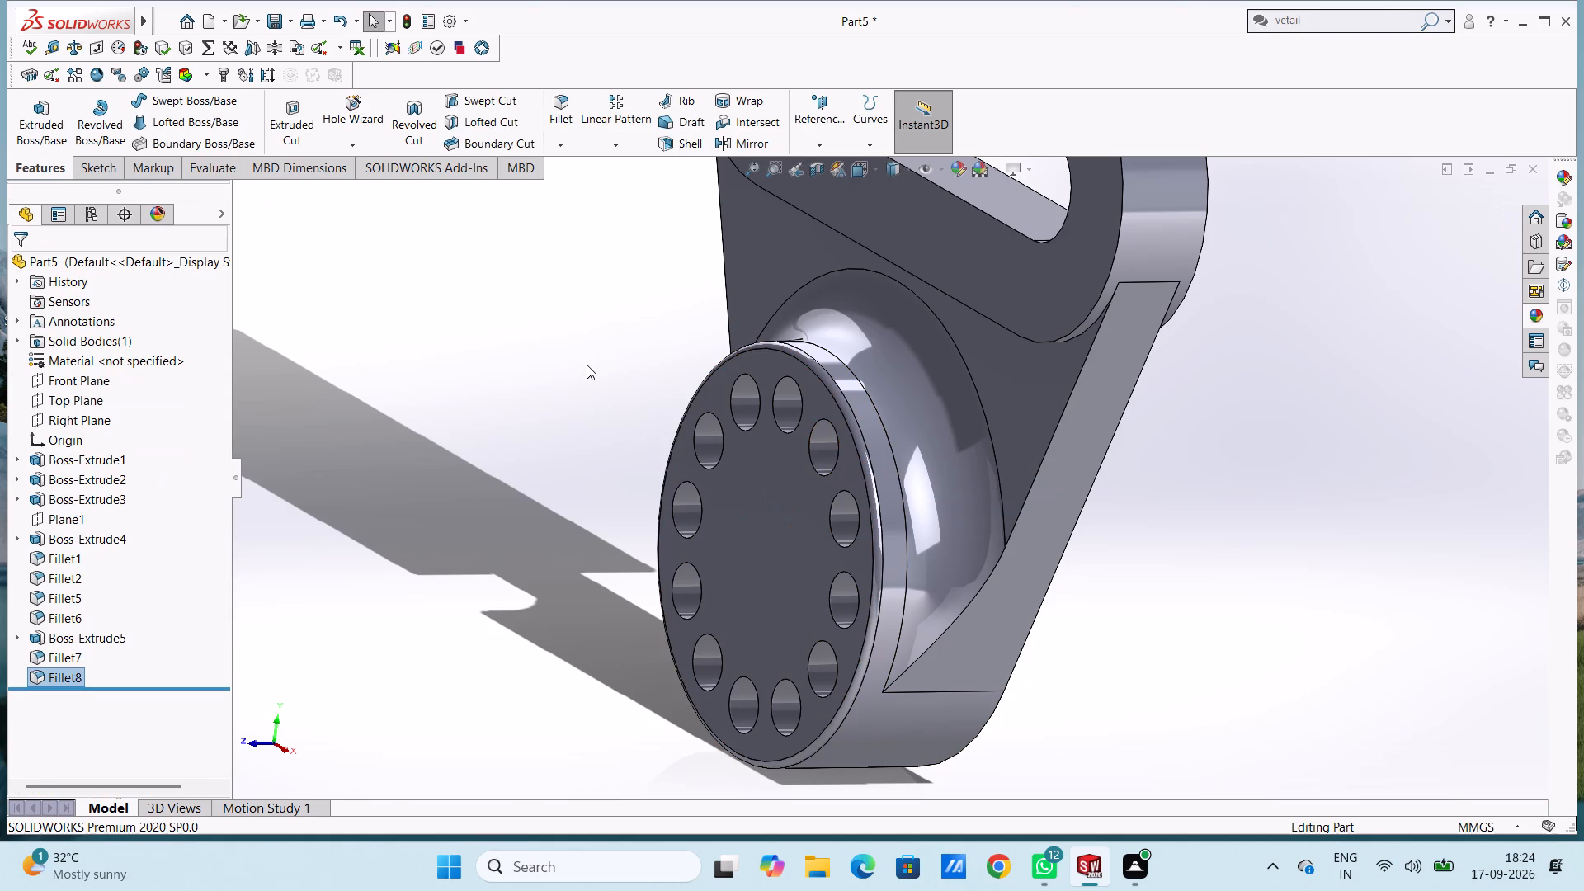
Examine the part in isometric view and from its front, side and rear angles.
key(ctrl+7)
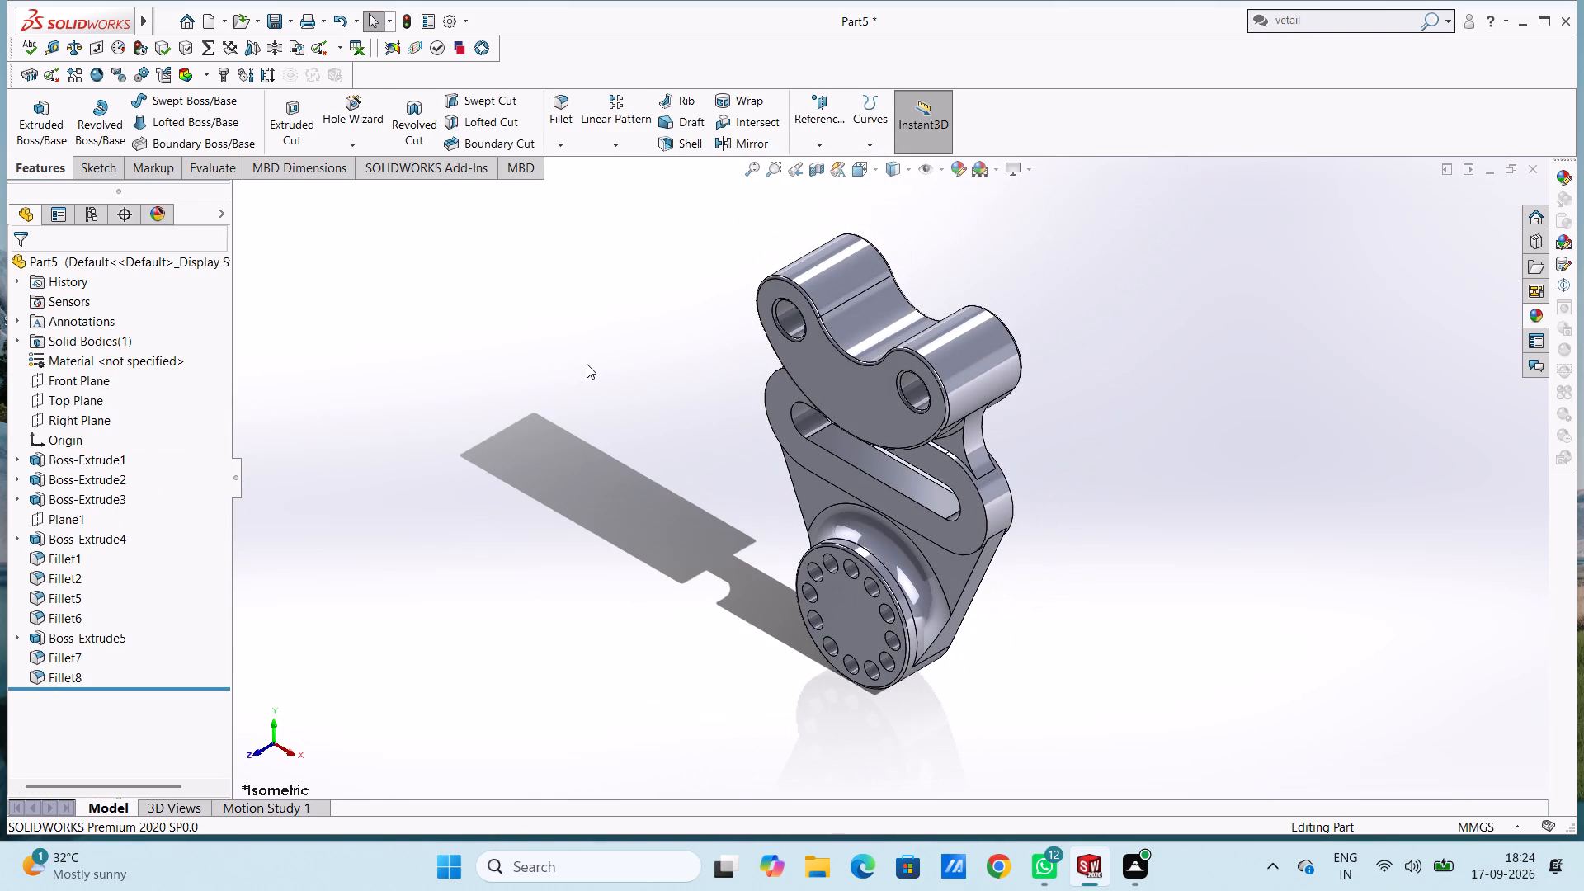
middle_drag(690, 646, 576, 579)
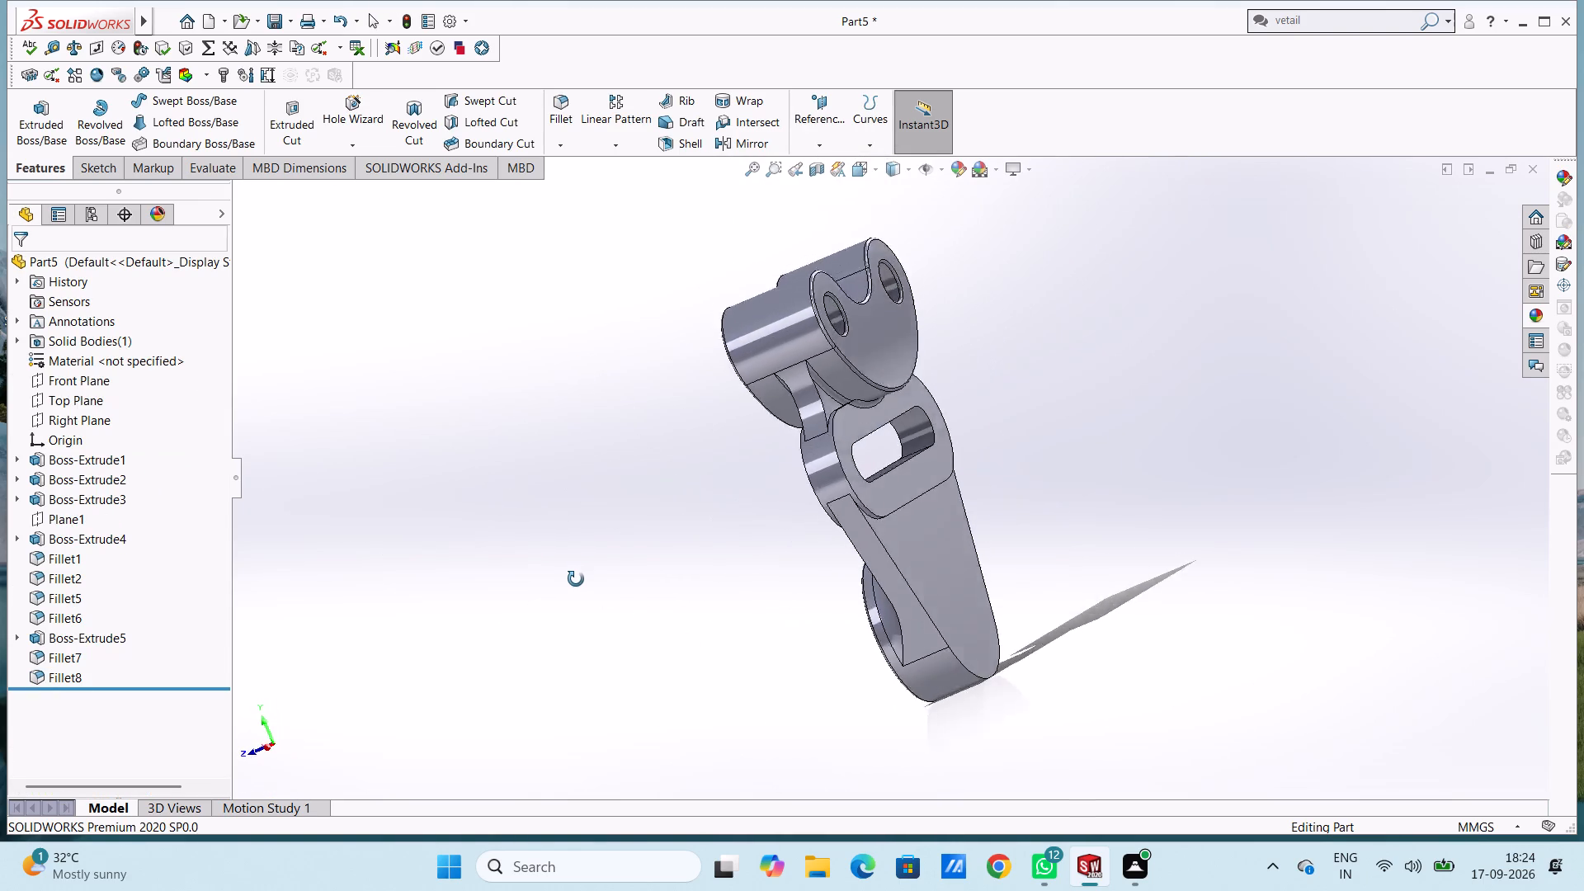
middle_drag(576, 579, 748, 522)
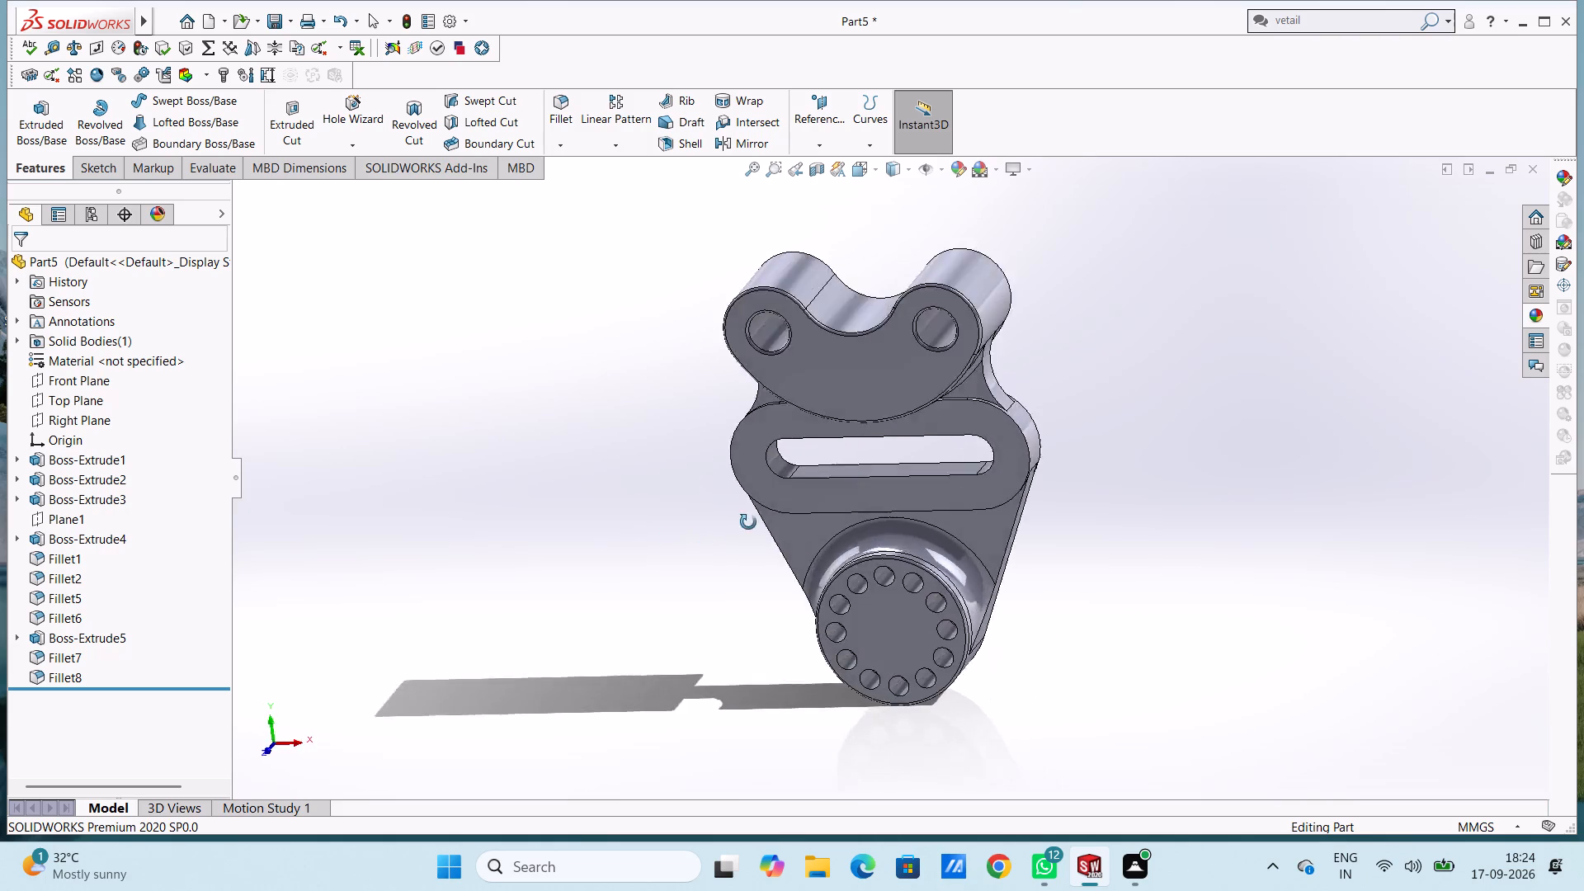
middle_drag(748, 522, 642, 492)
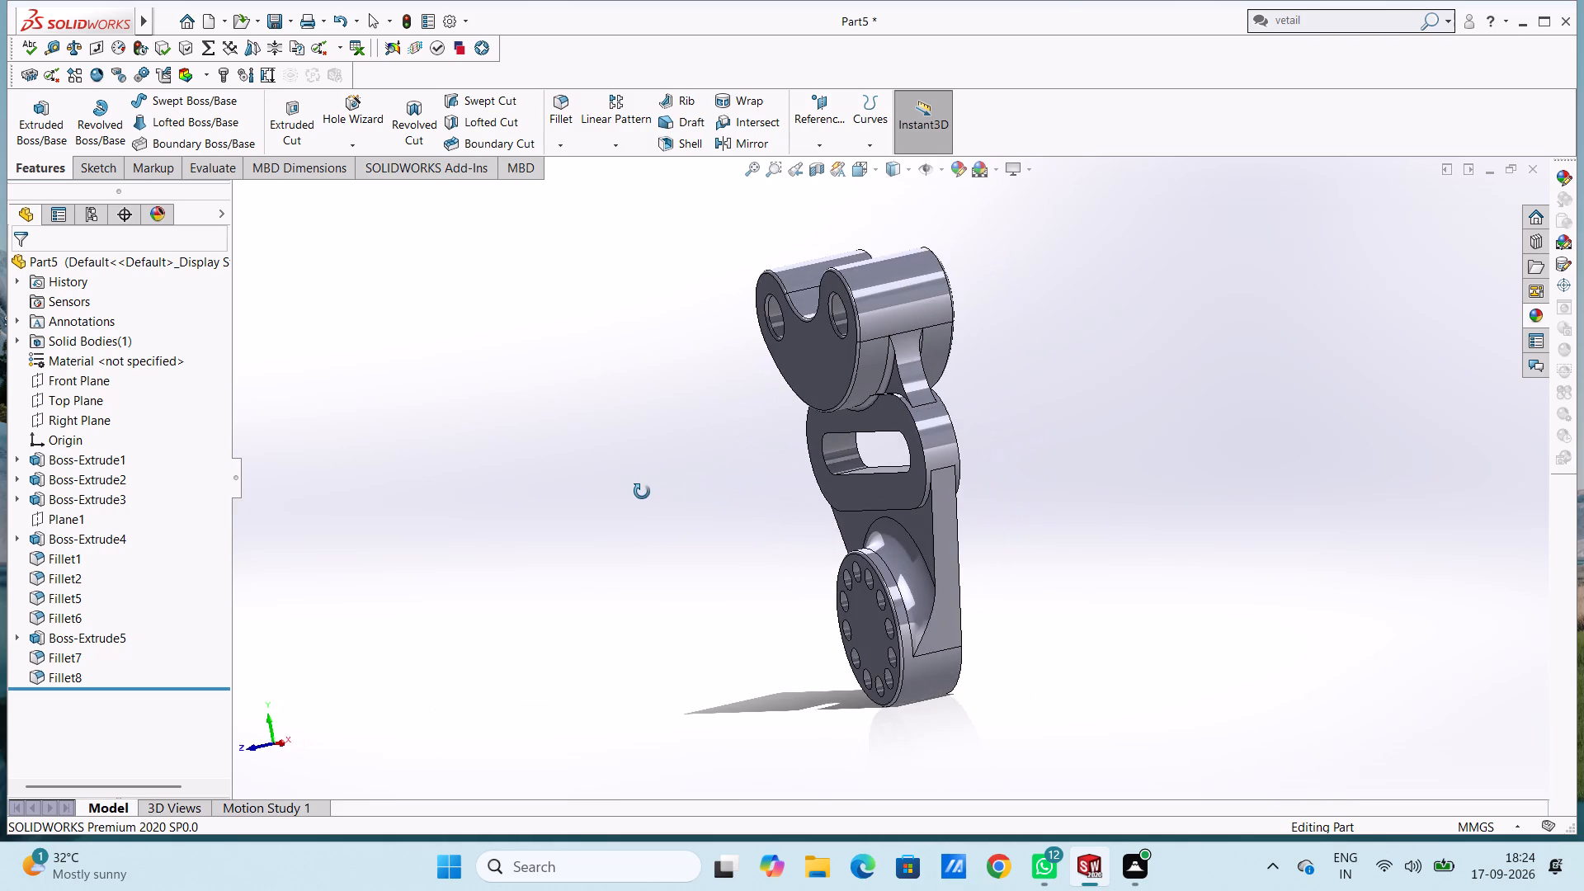
middle_drag(642, 492, 594, 487)
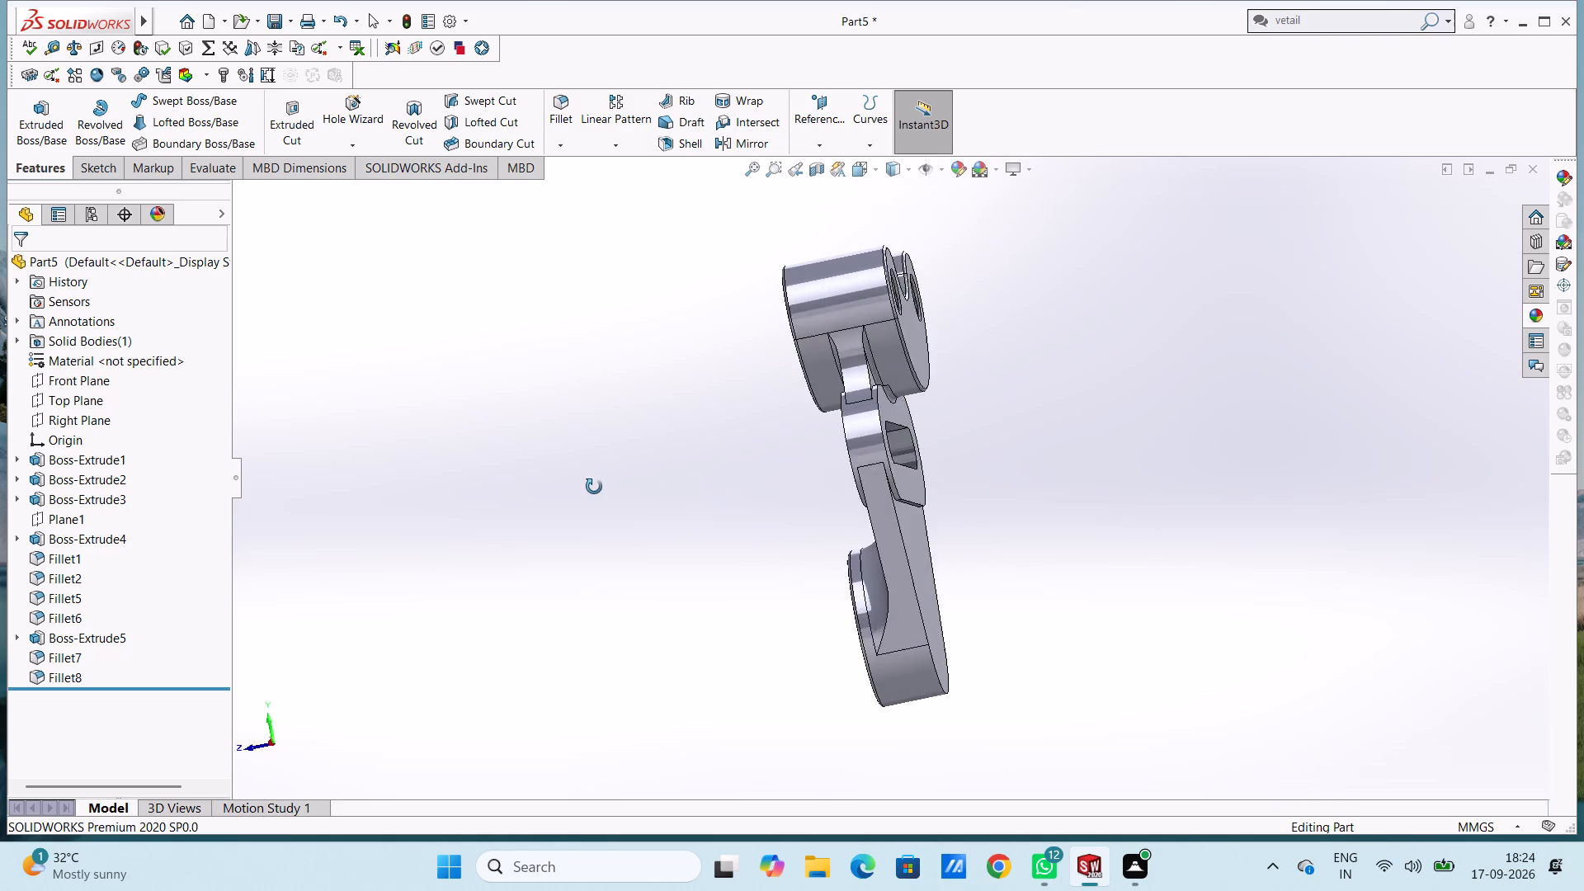
middle_drag(594, 487, 837, 458)
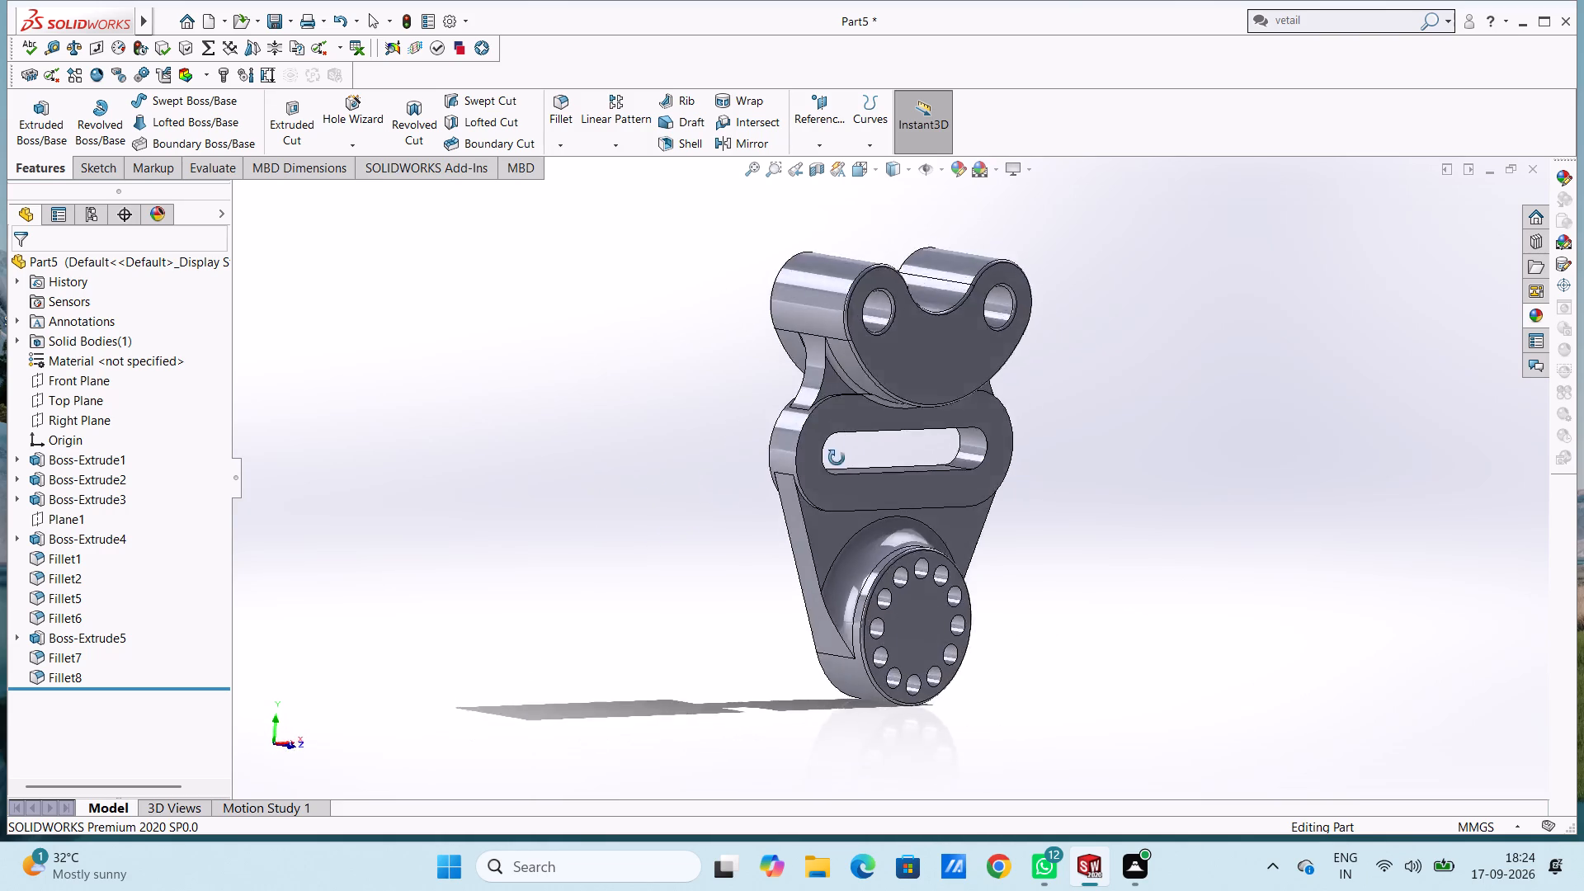
middle_drag(837, 458, 587, 398)
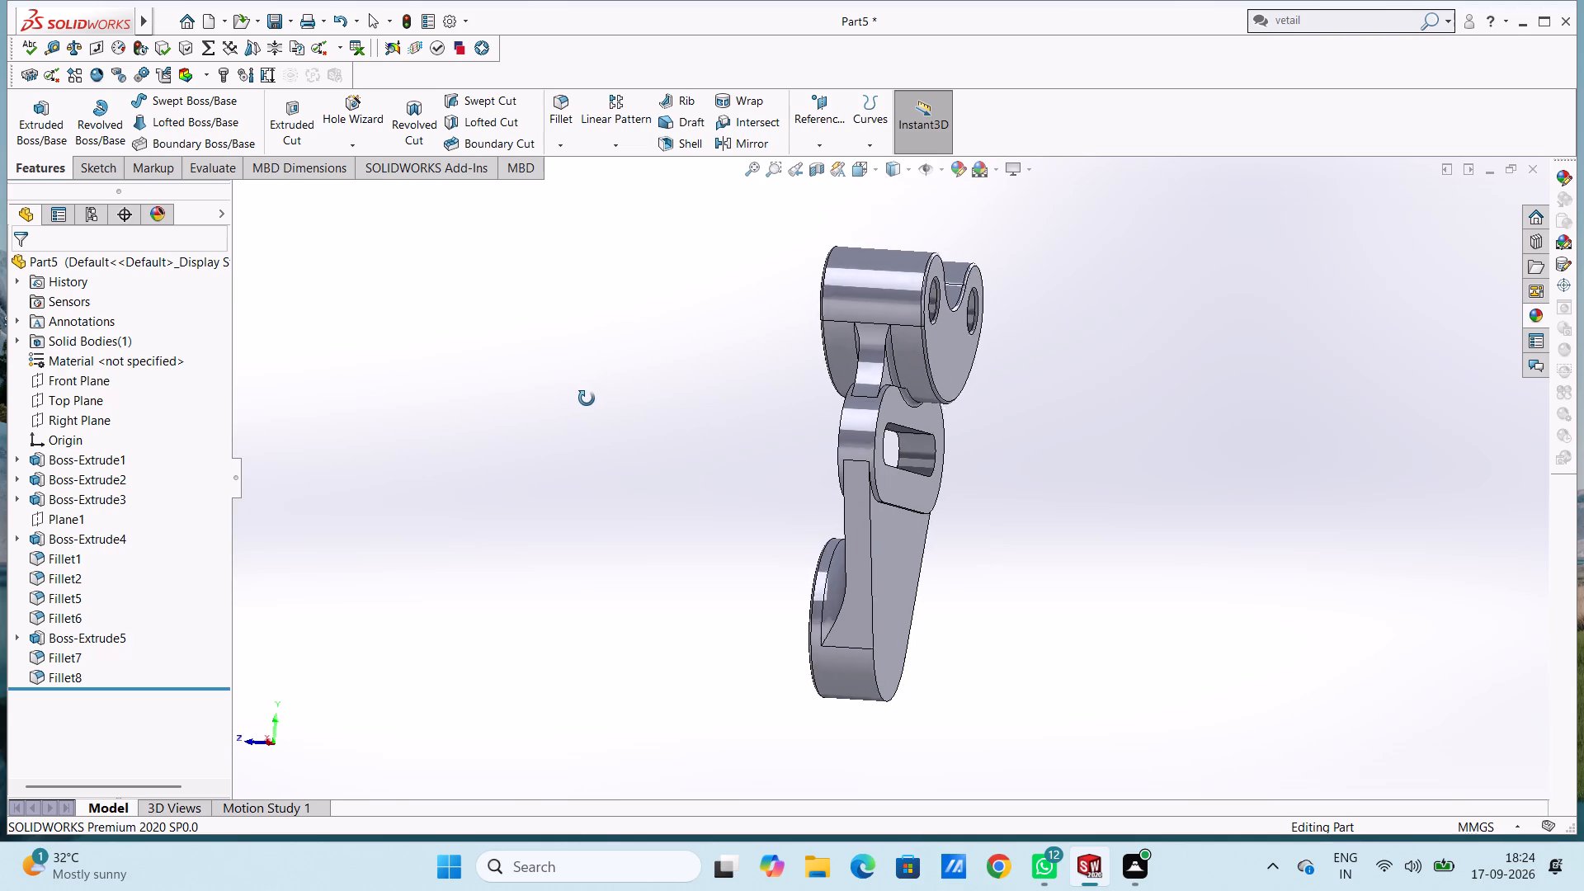
middle_drag(587, 398, 606, 418)
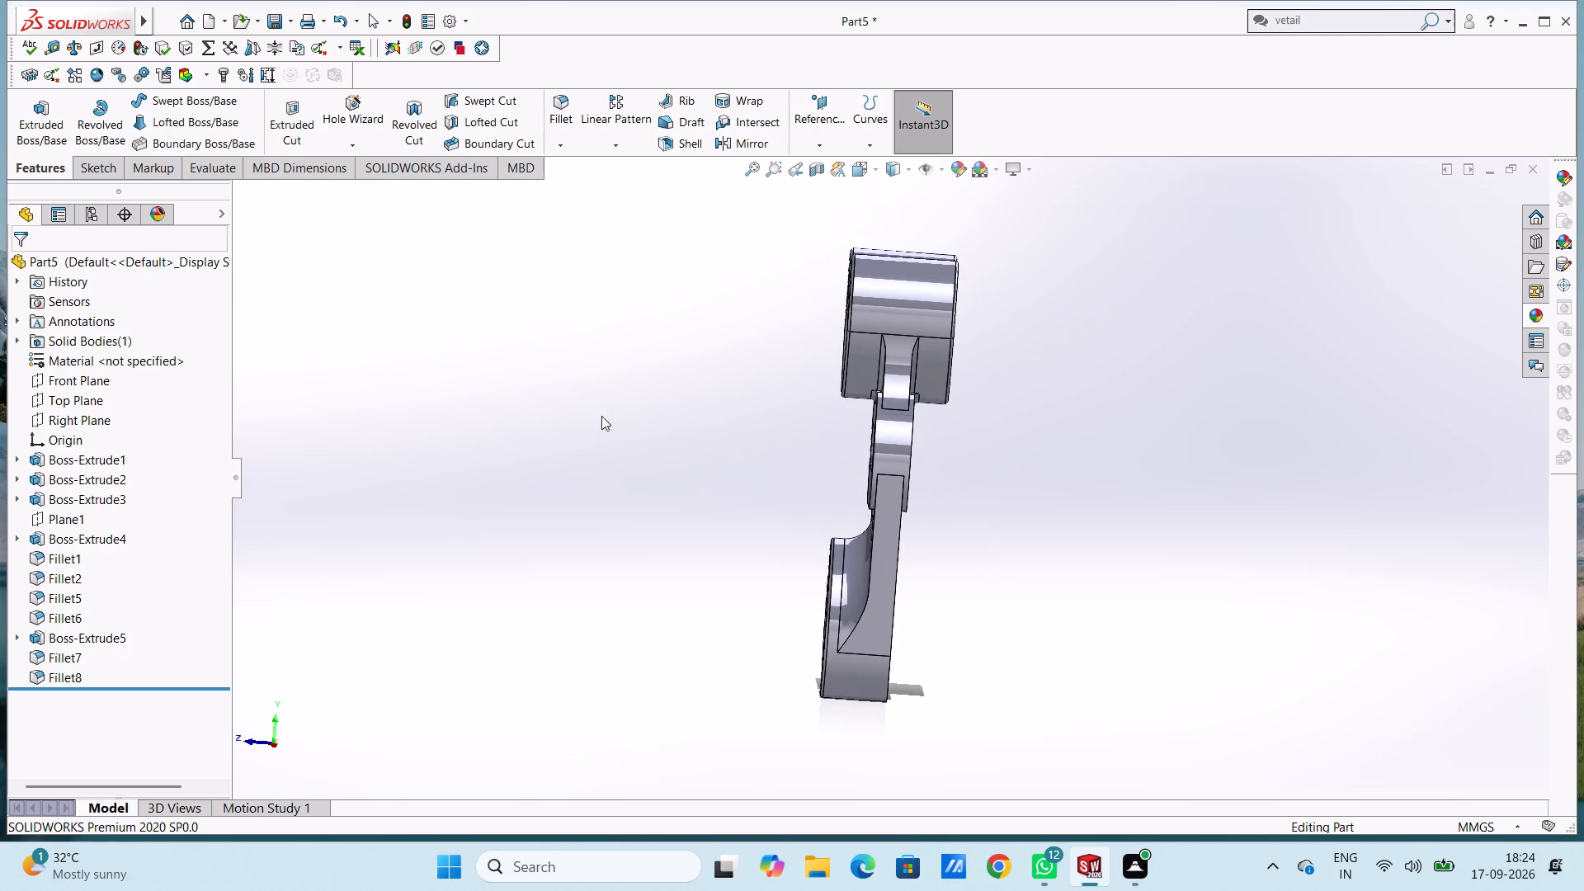
Open a sketch on the tapered back face of the plate, viewed from behind.
key(ctrl+2)
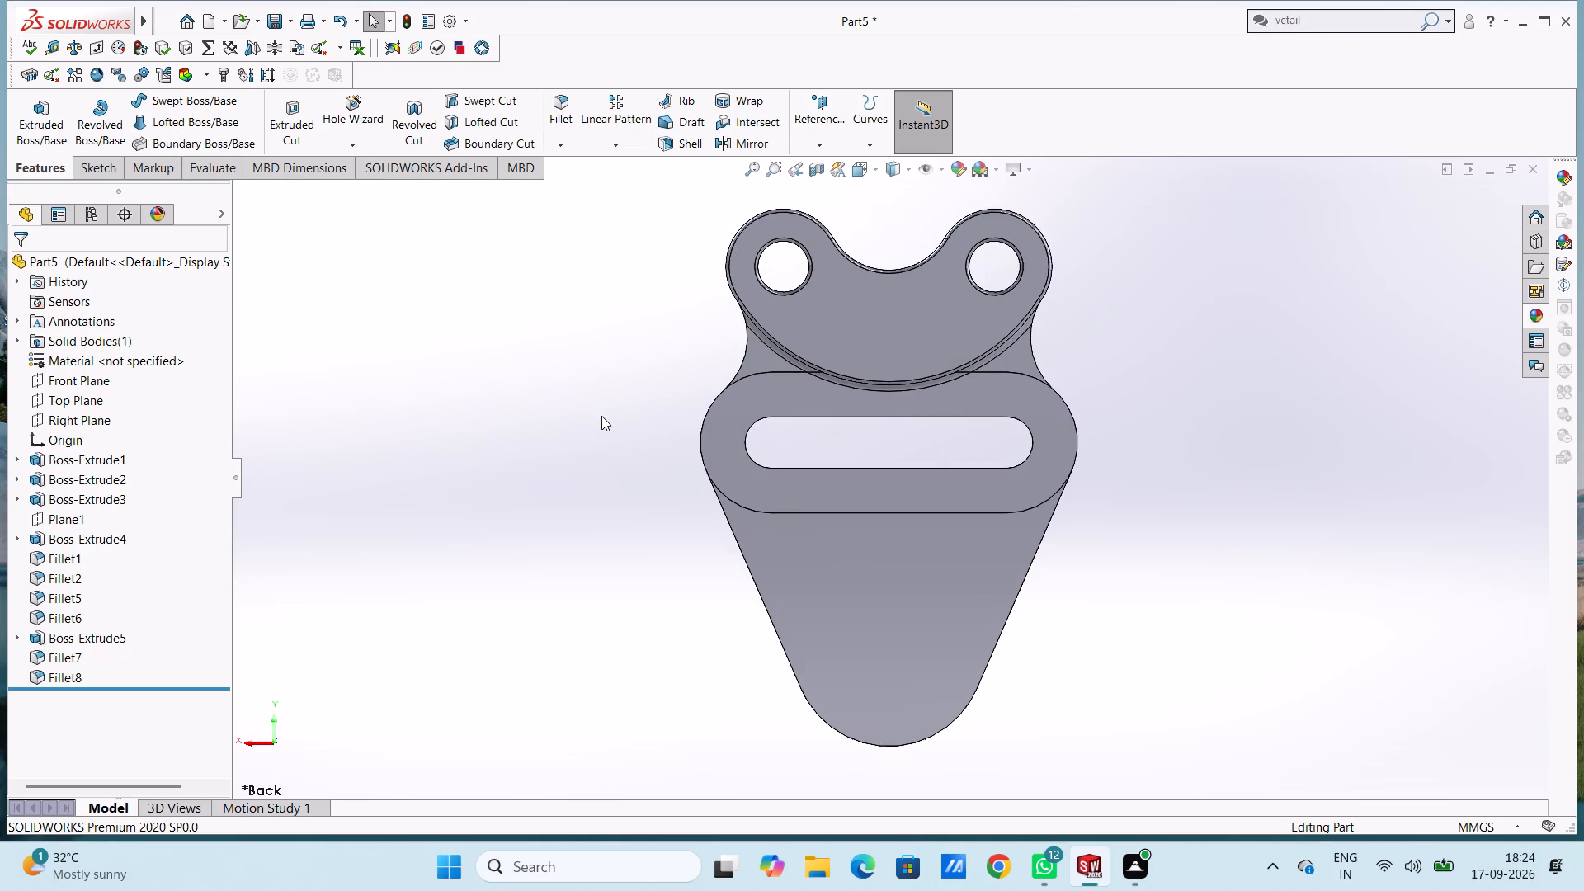
click(919, 666)
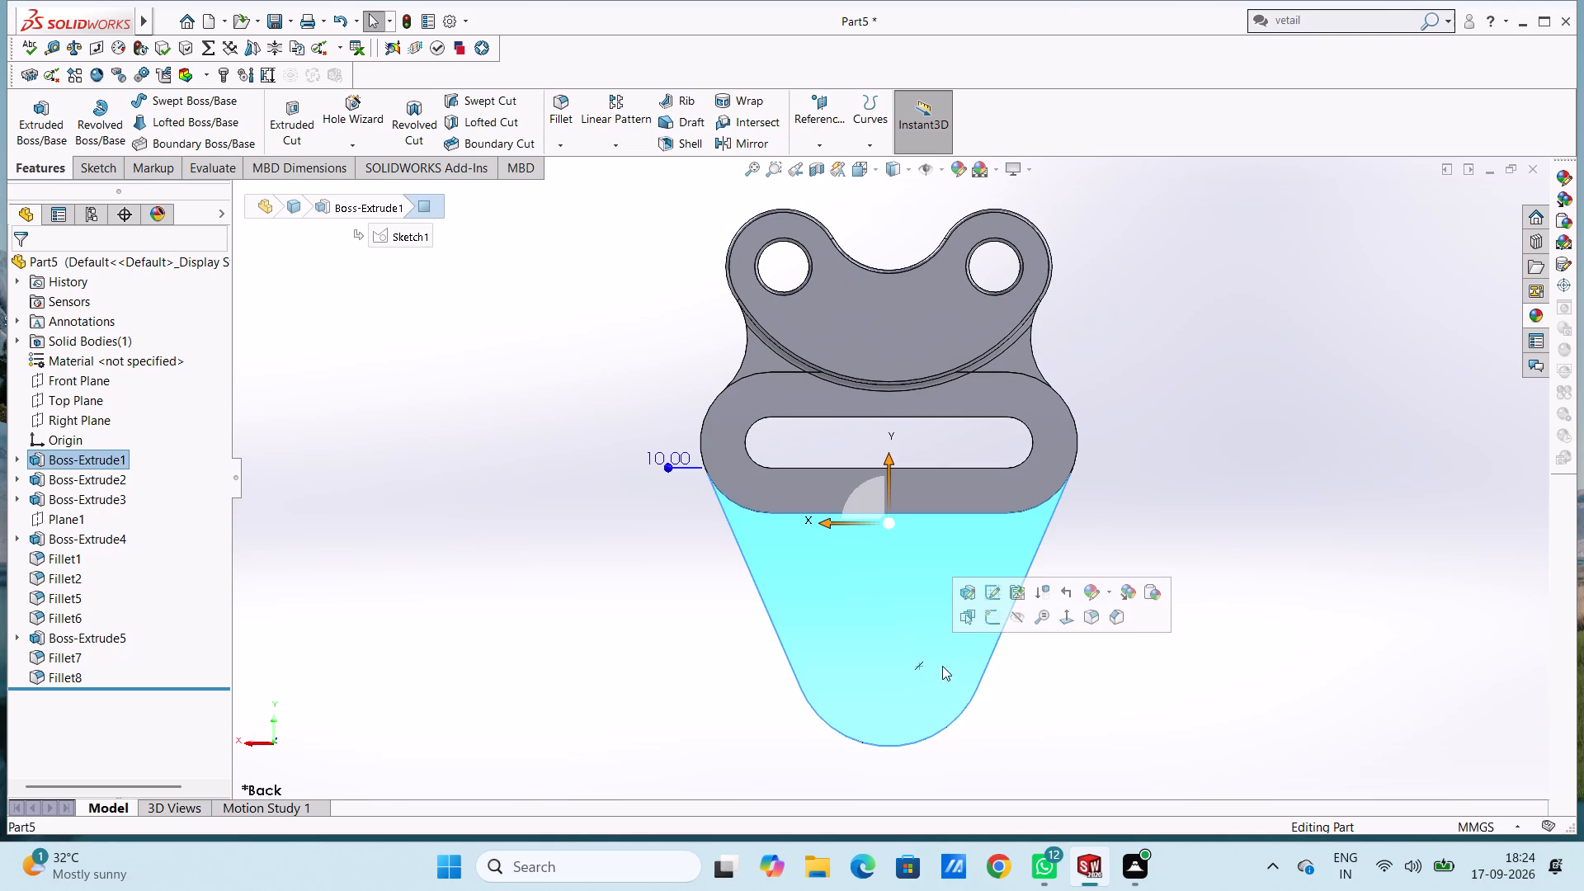
click(985, 622)
click(582, 650)
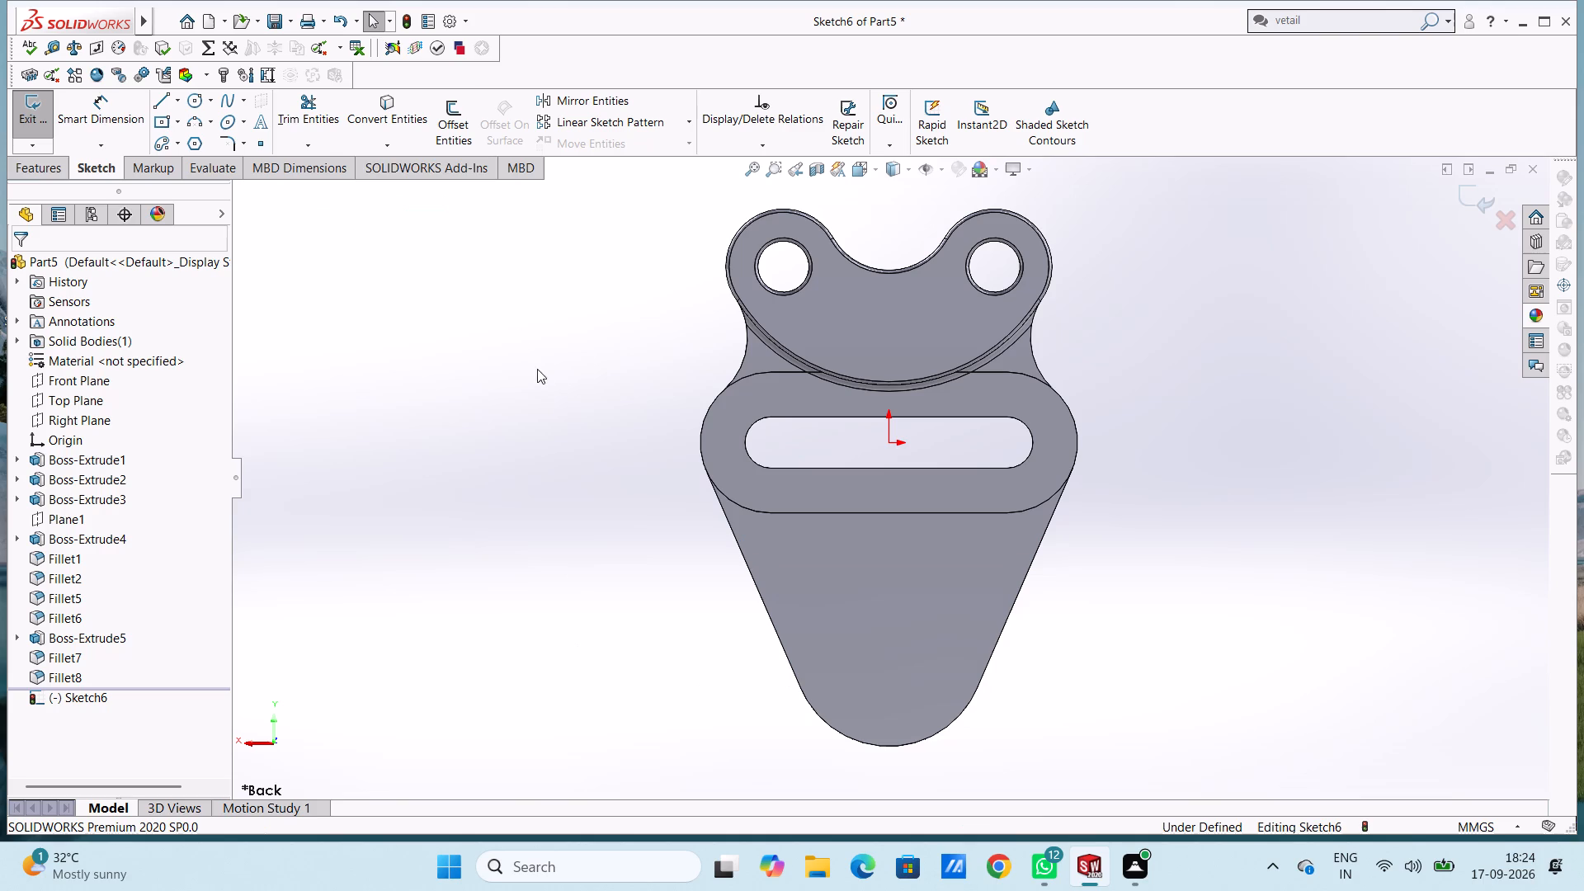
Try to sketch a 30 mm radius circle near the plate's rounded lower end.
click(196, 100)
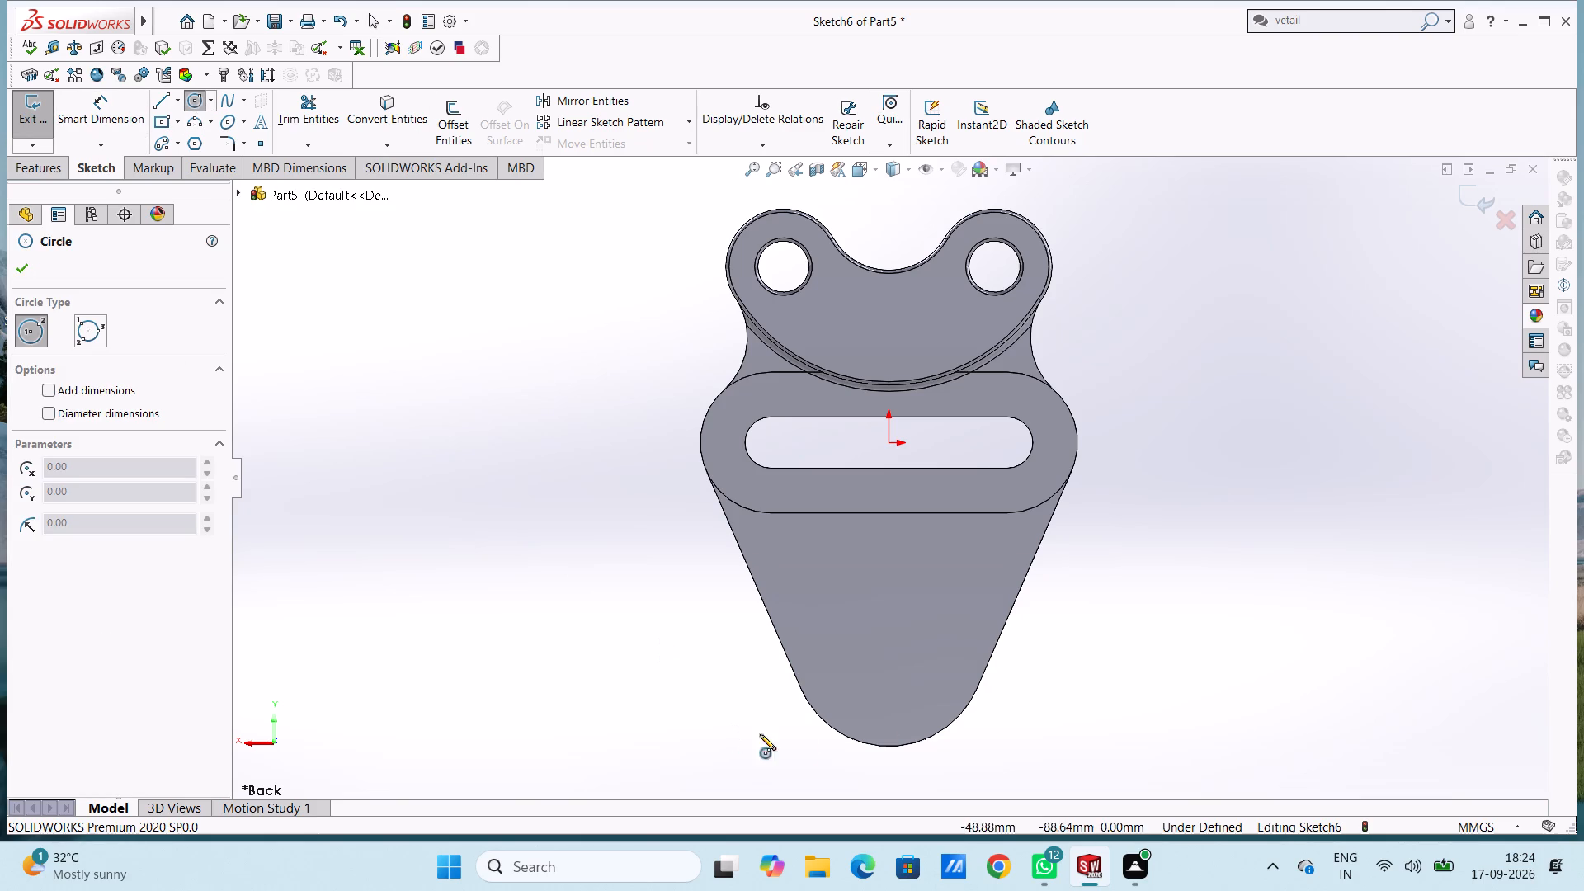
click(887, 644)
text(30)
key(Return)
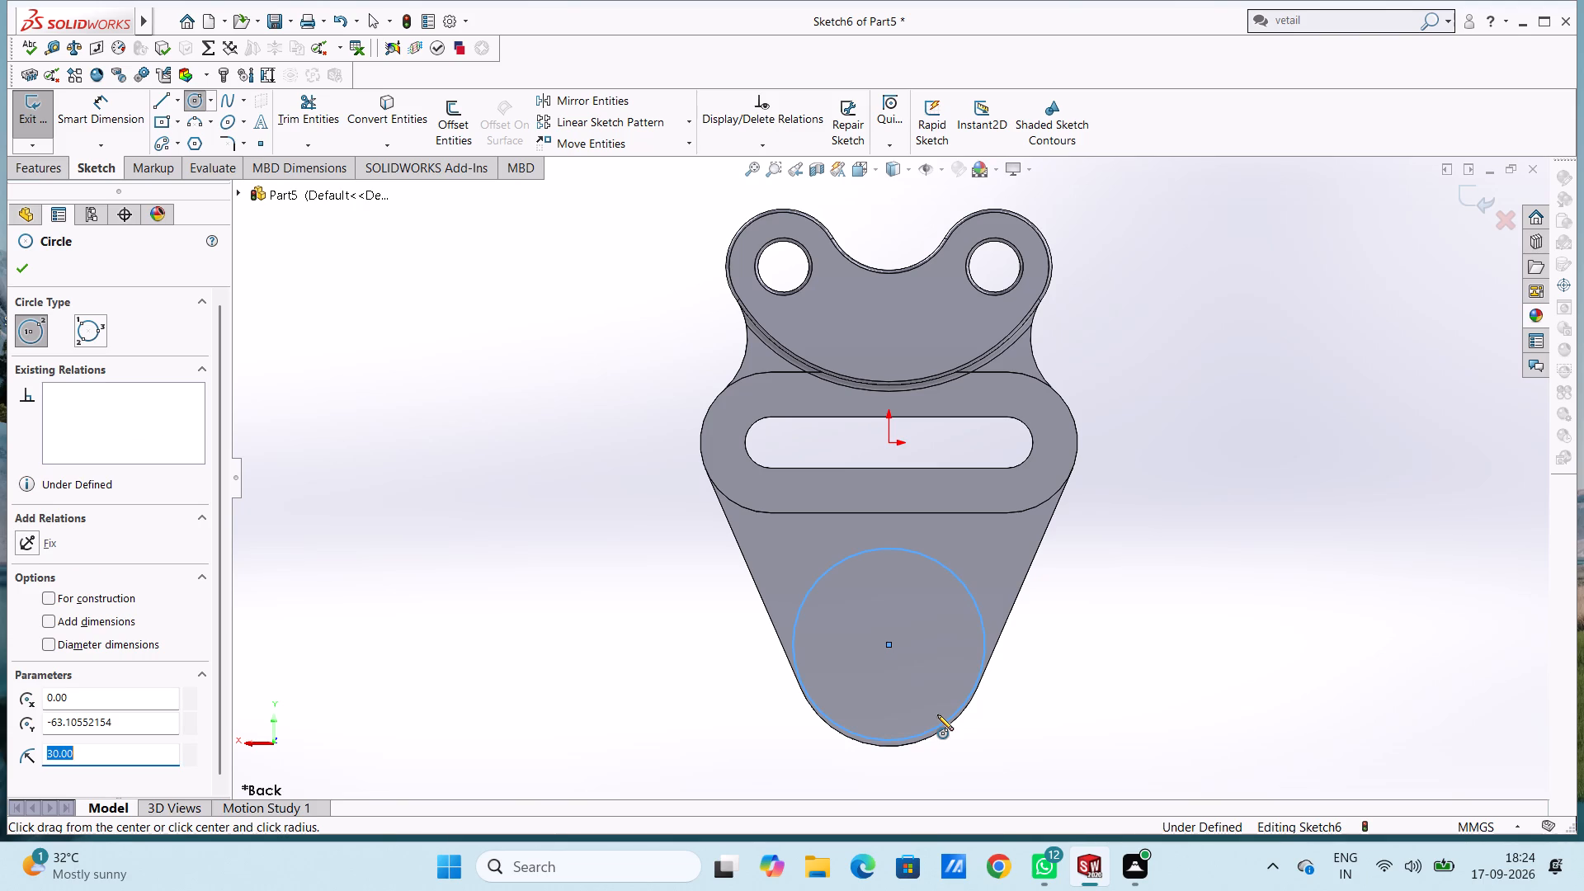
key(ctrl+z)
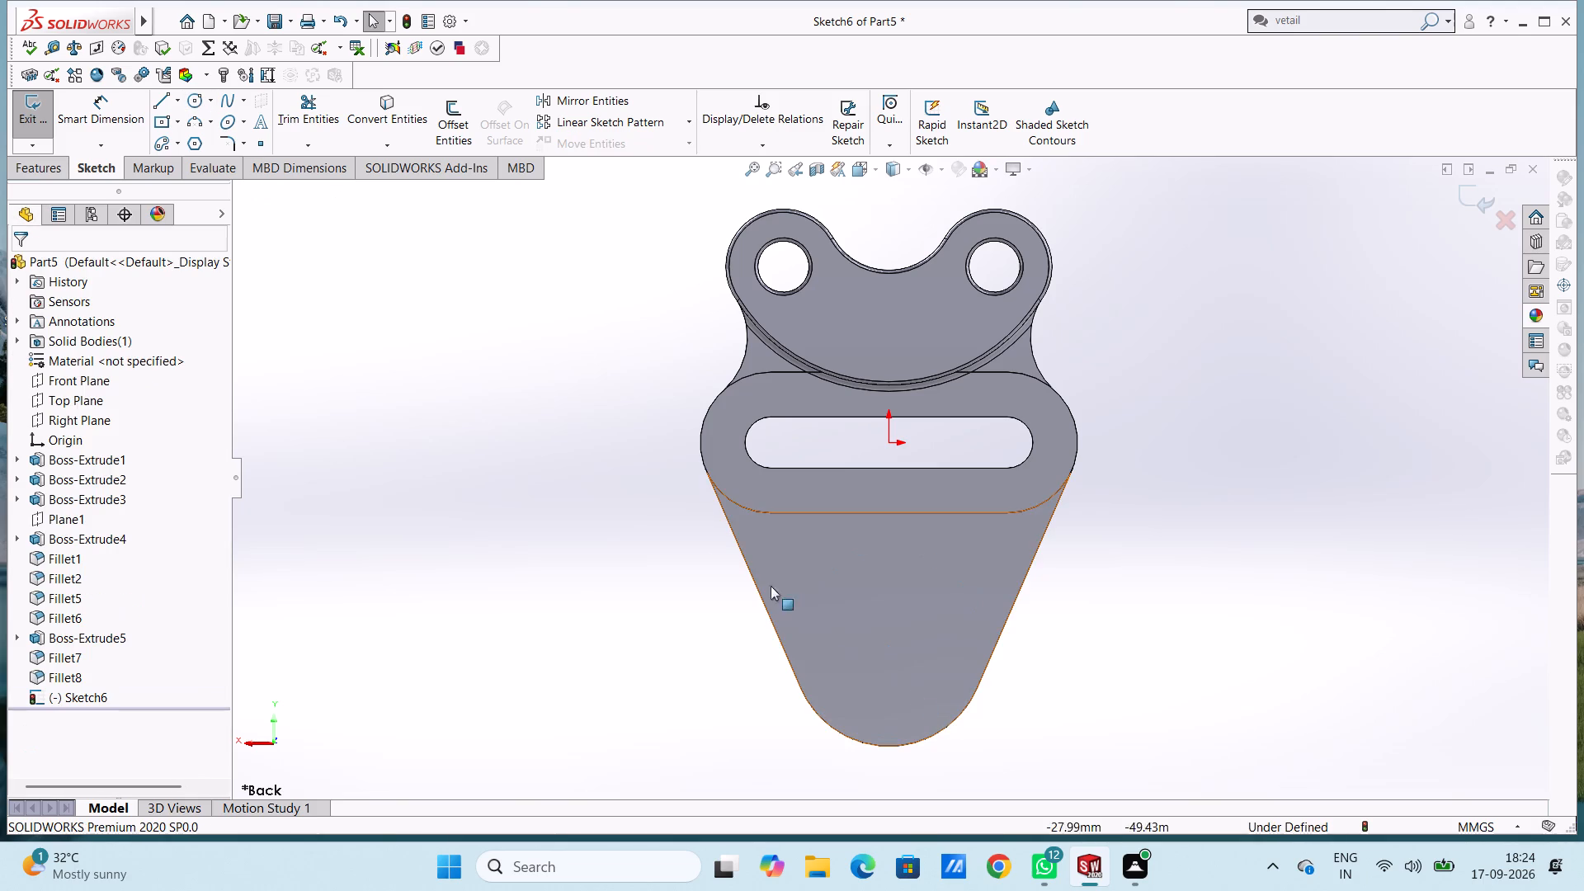
Sketch a 30 mm radius circle centred on the plate's rounded lower end, matching its outline.
click(196, 96)
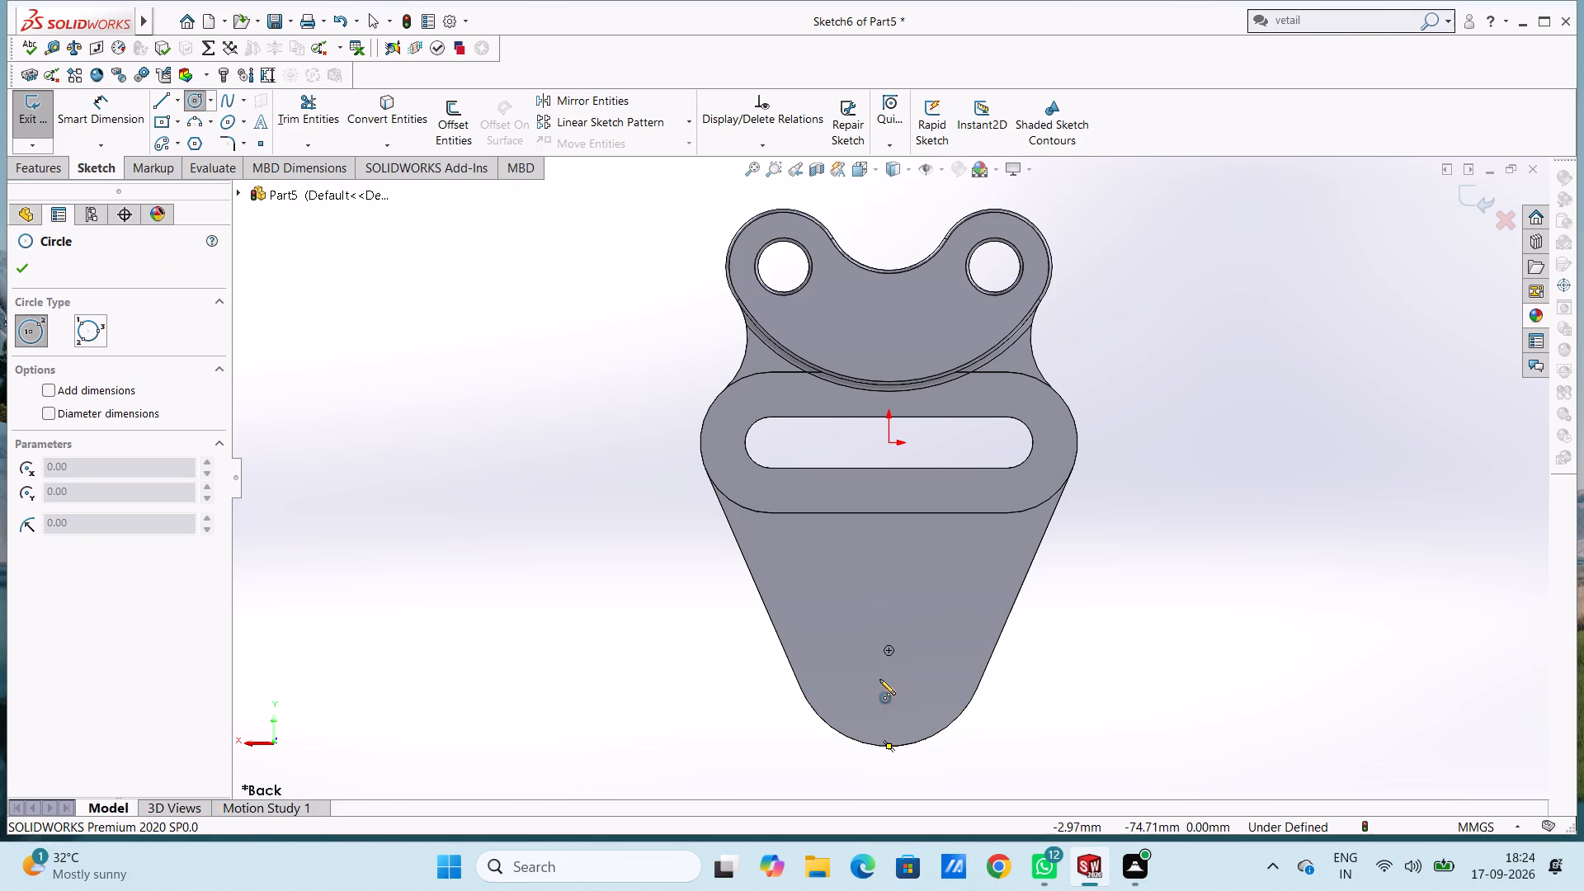
click(889, 648)
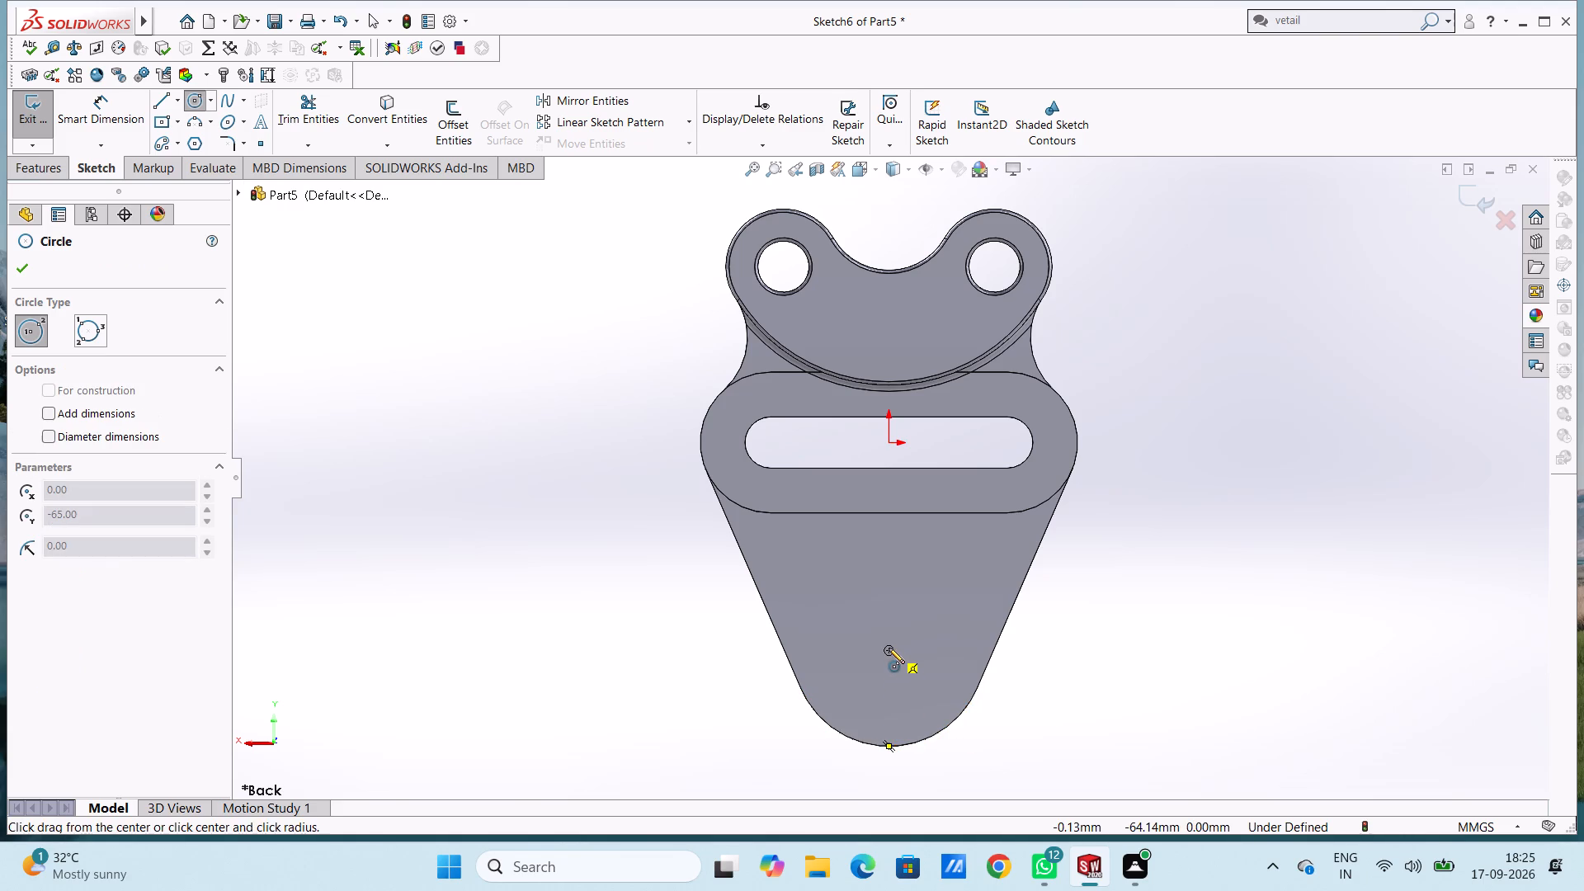
click(913, 743)
key(Escape)
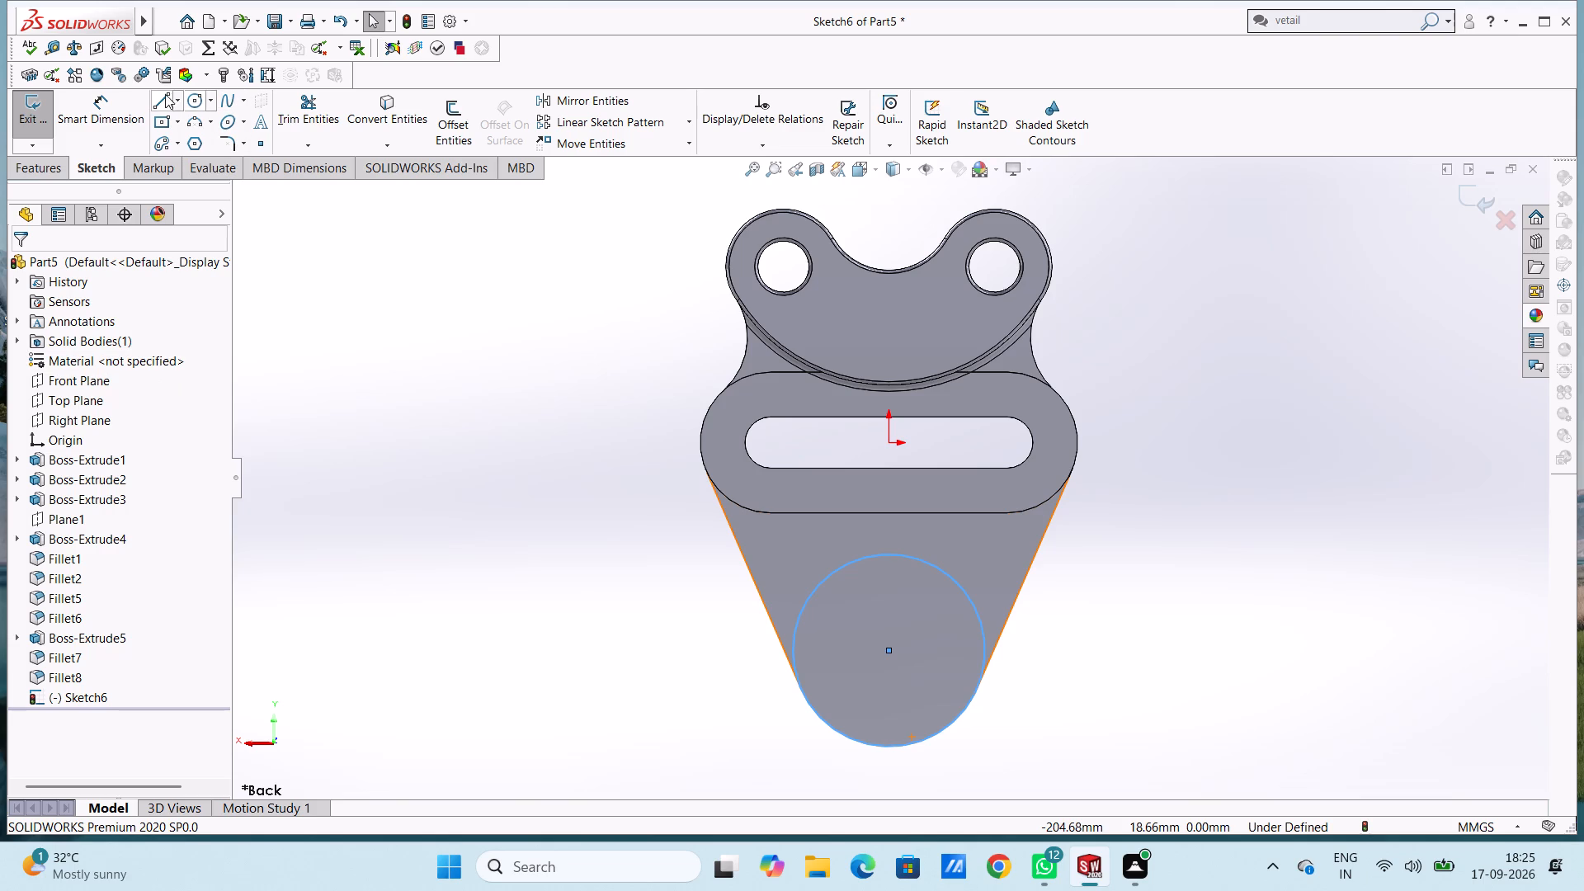
Sketch a 22 mm radius circle concentric with the 30 mm radius circle.
click(192, 100)
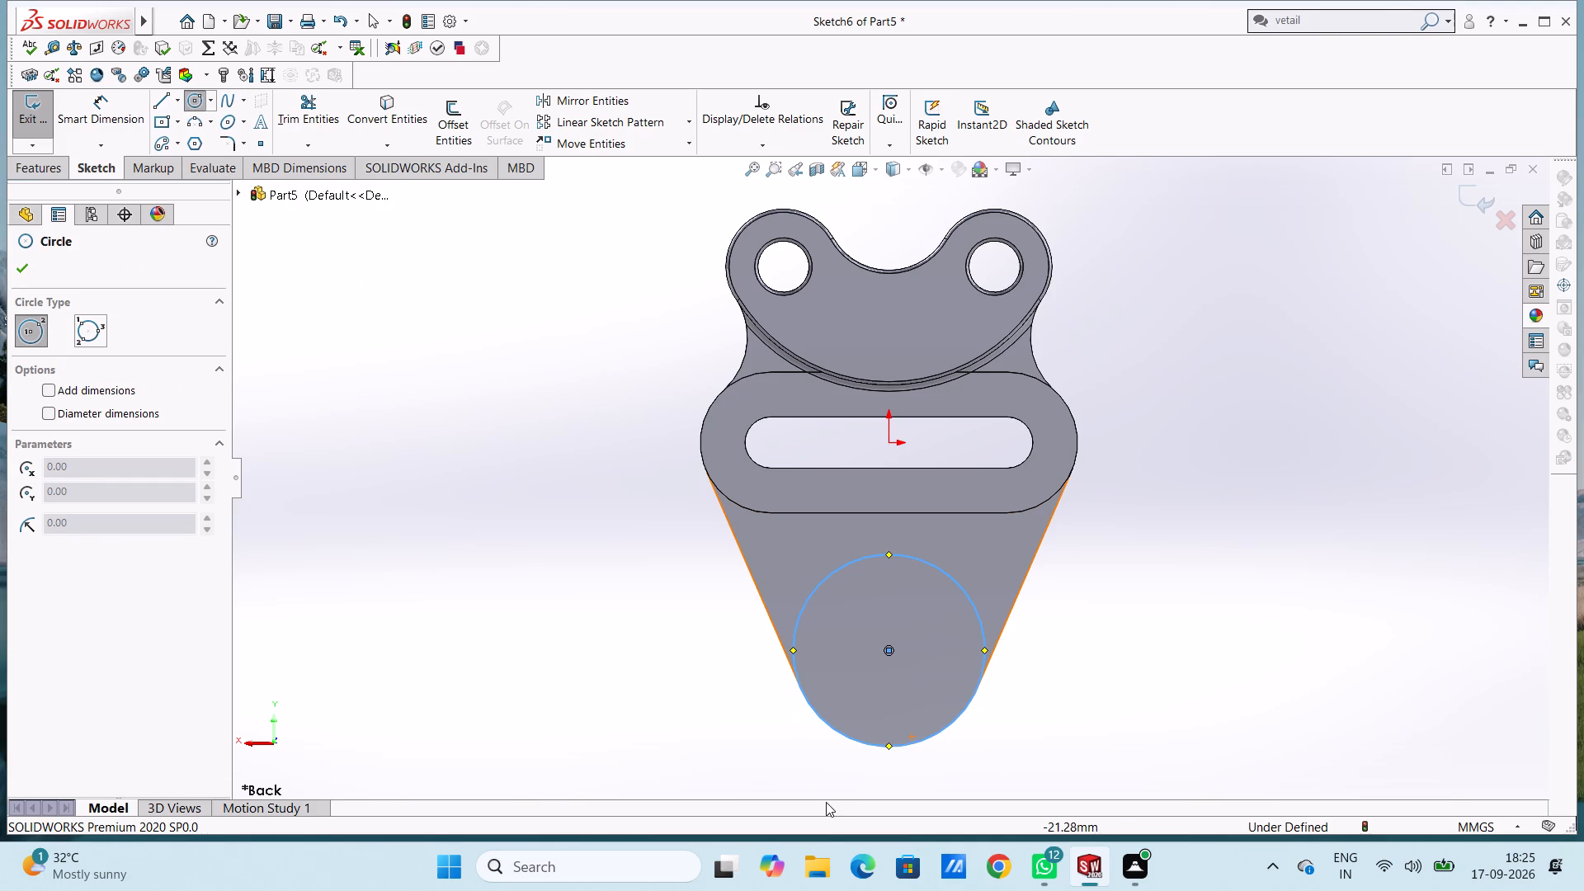
click(889, 646)
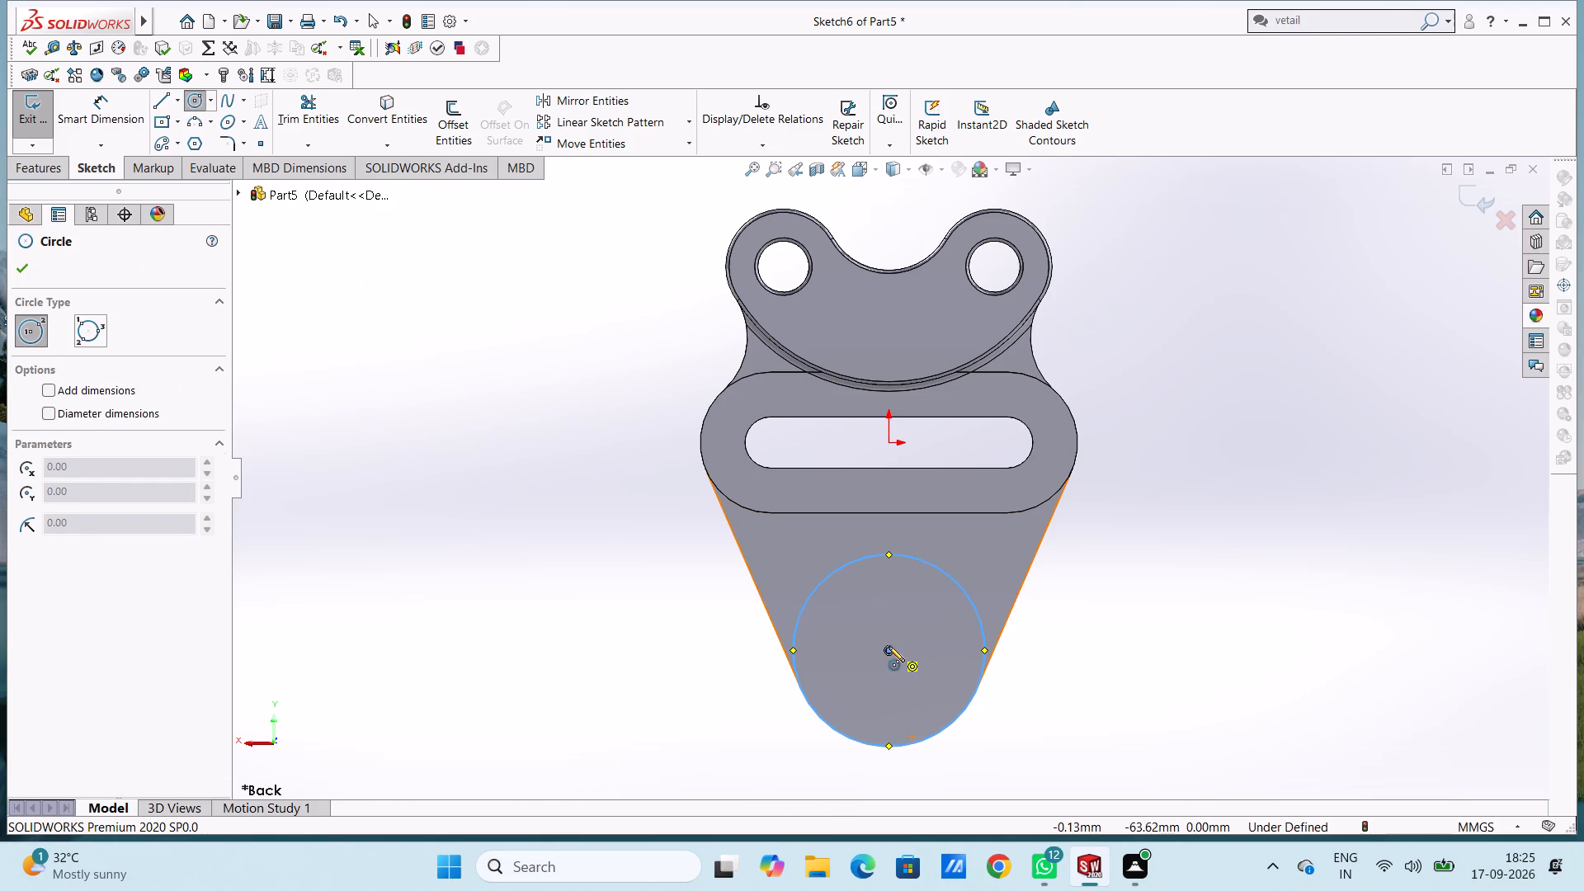
text(22)
key(Return)
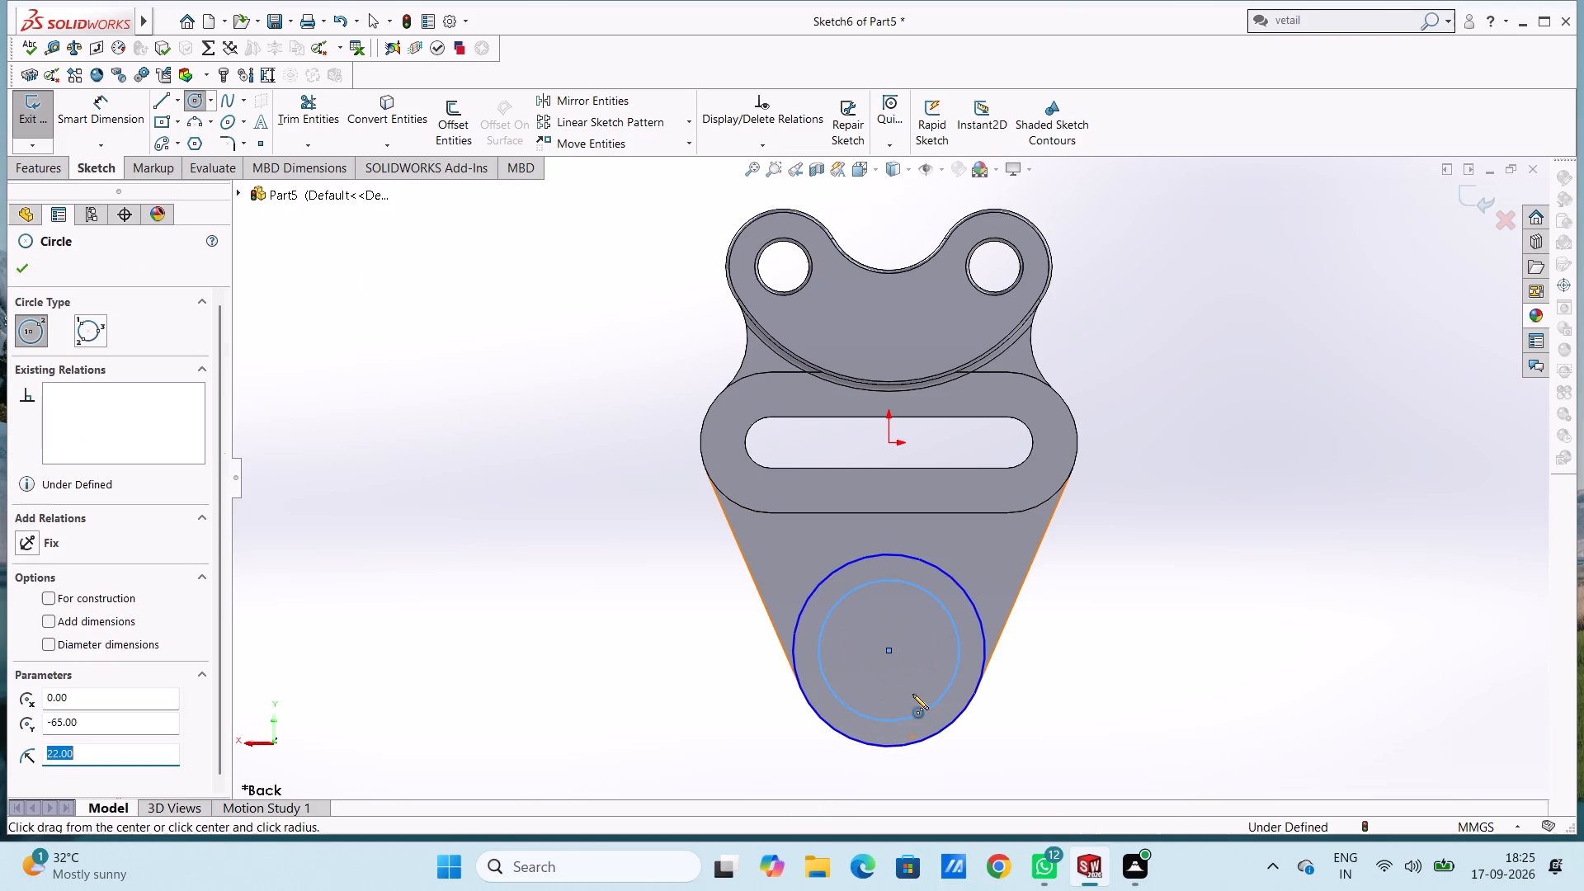
key(Escape)
key(Escape)
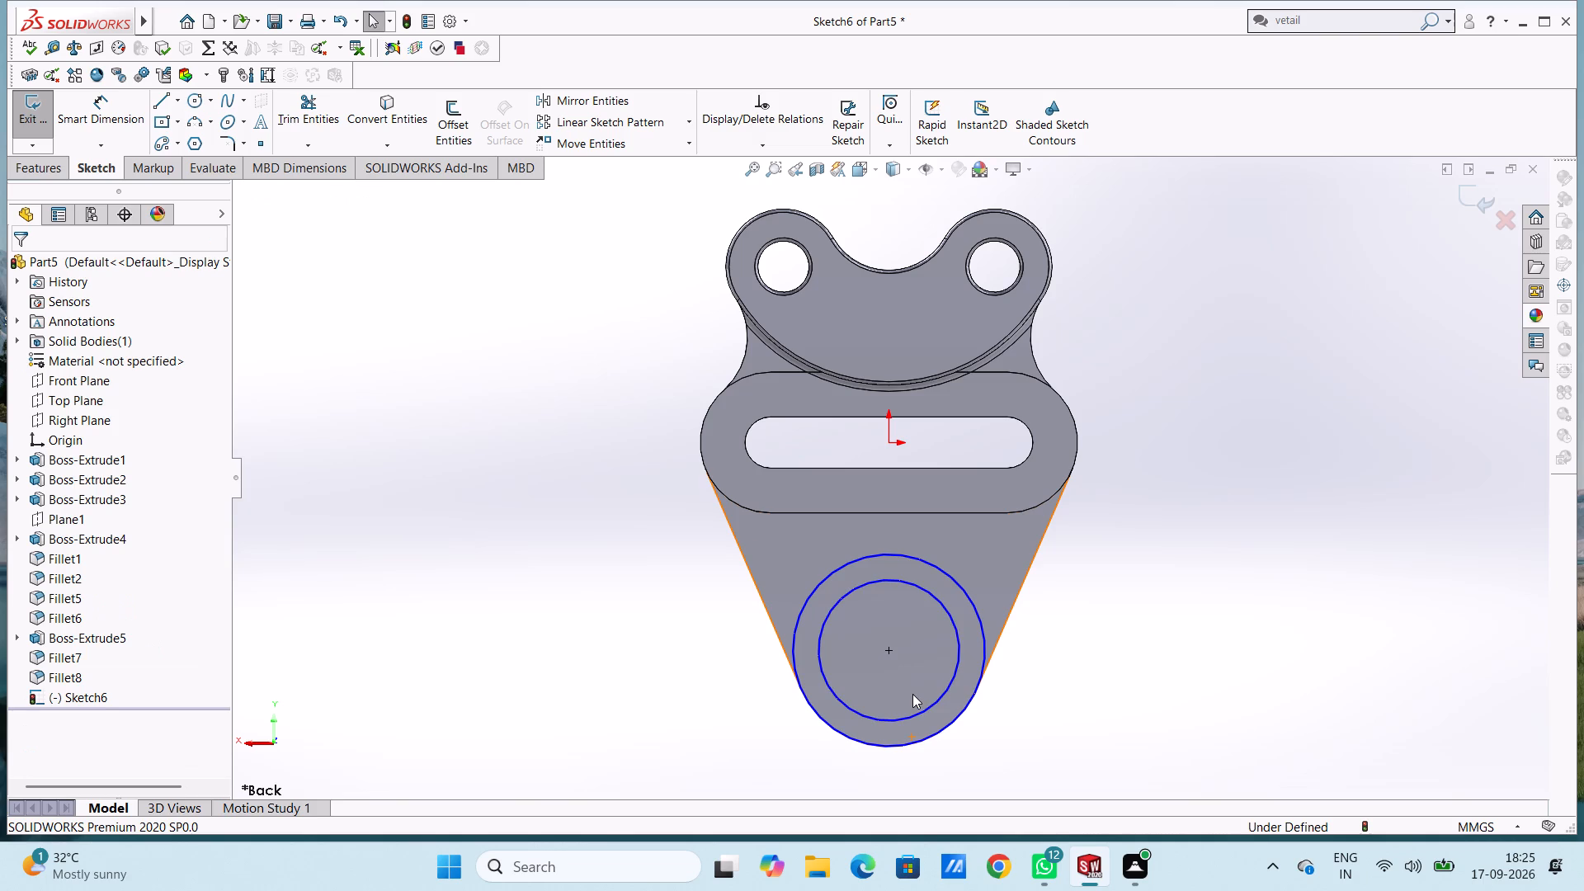
Sketch a 4 mm radius circle centred on the topmost point of the 22 mm radius circle.
click(201, 101)
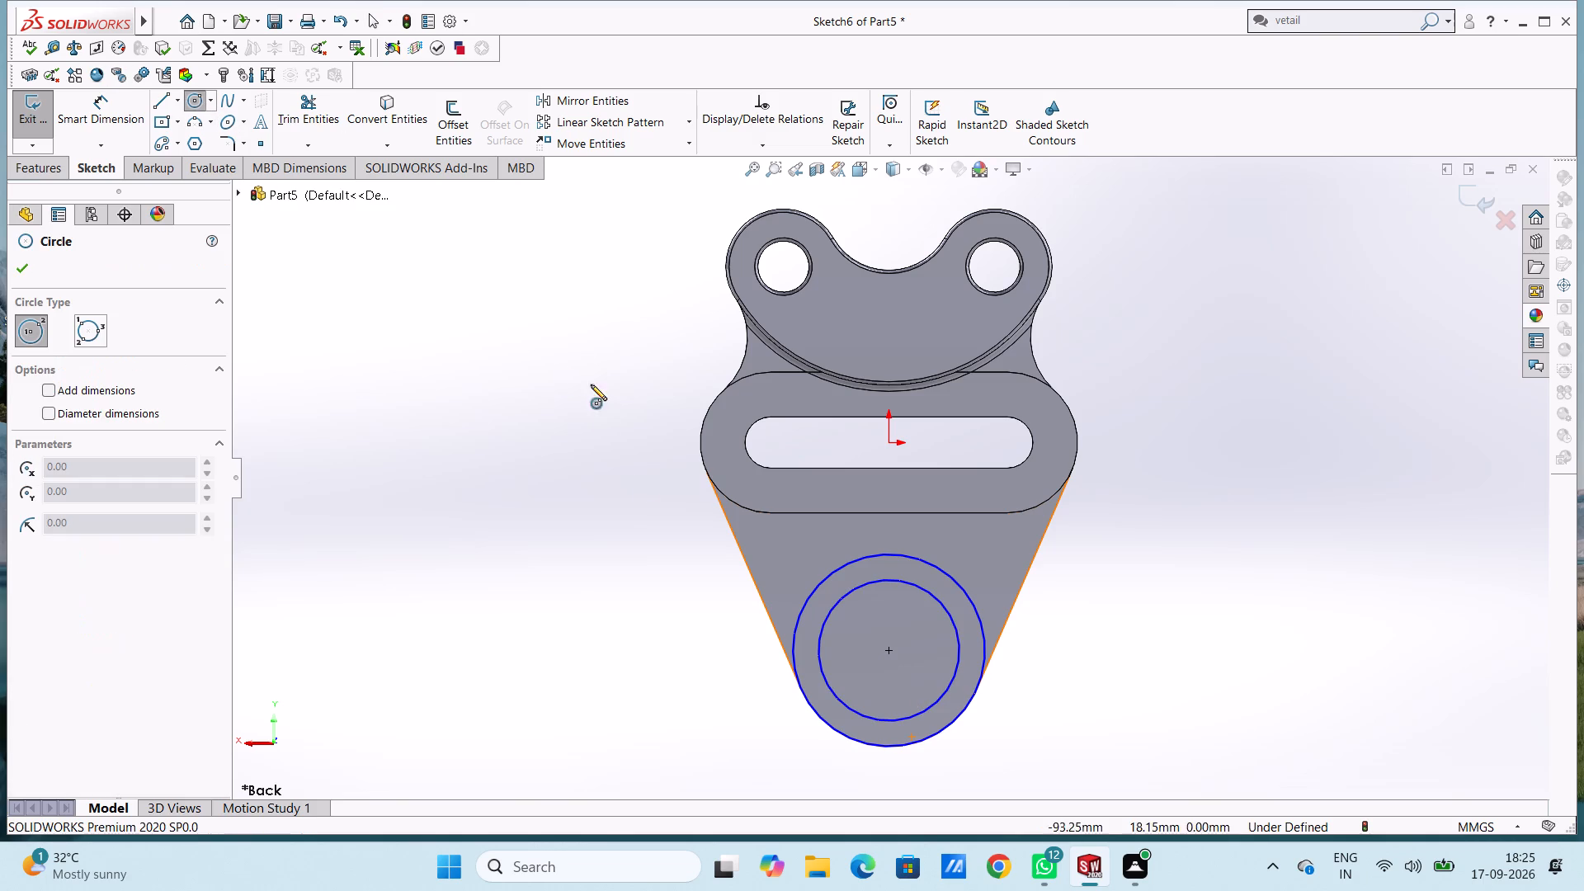
click(889, 577)
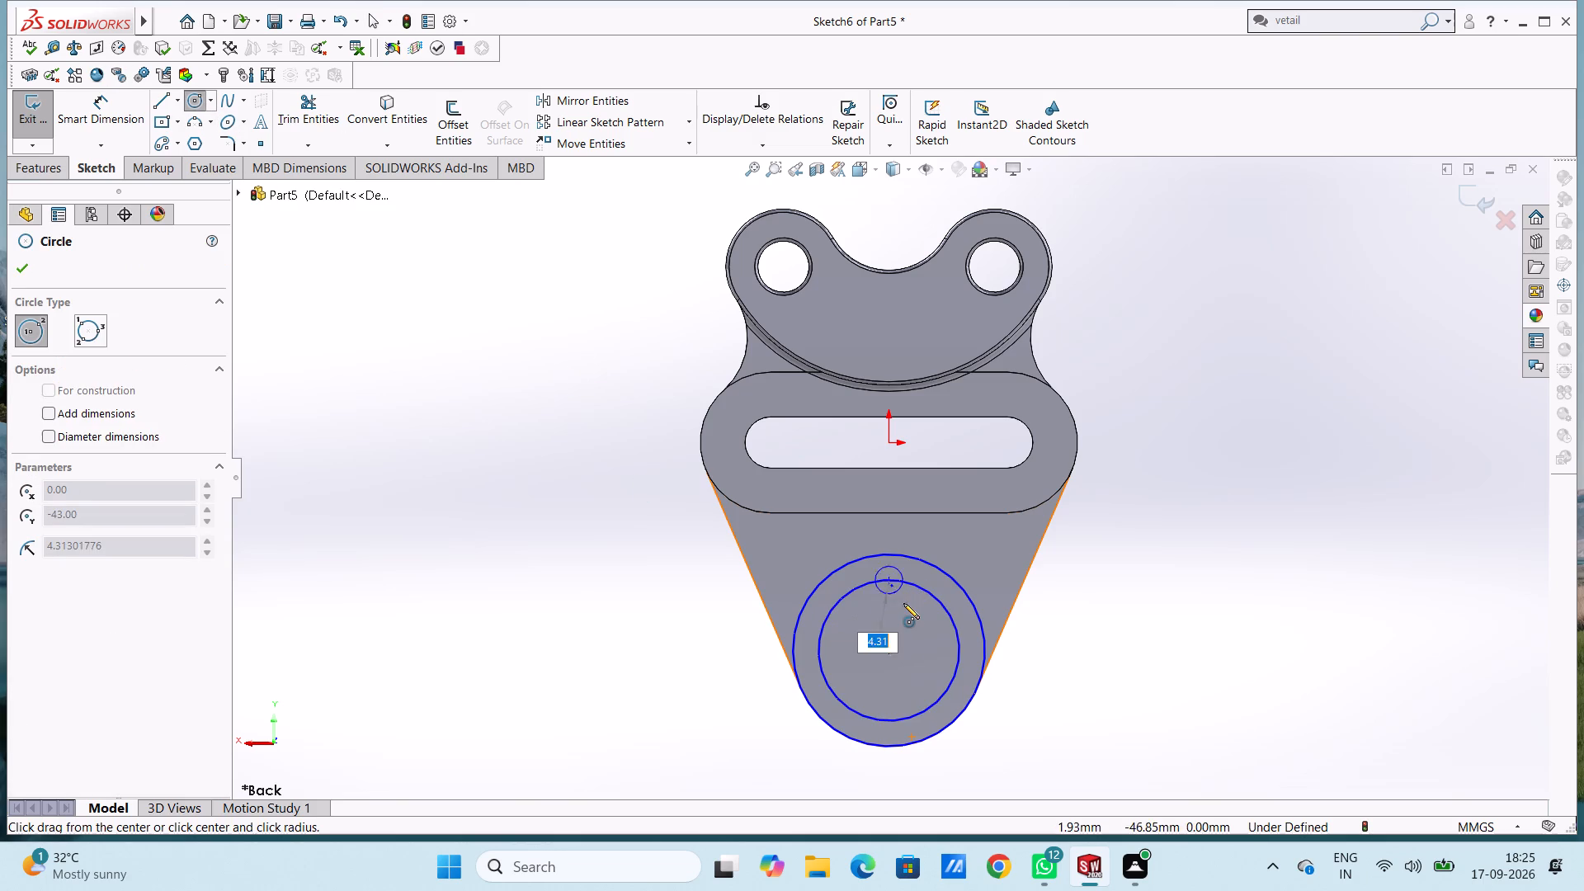
key(4)
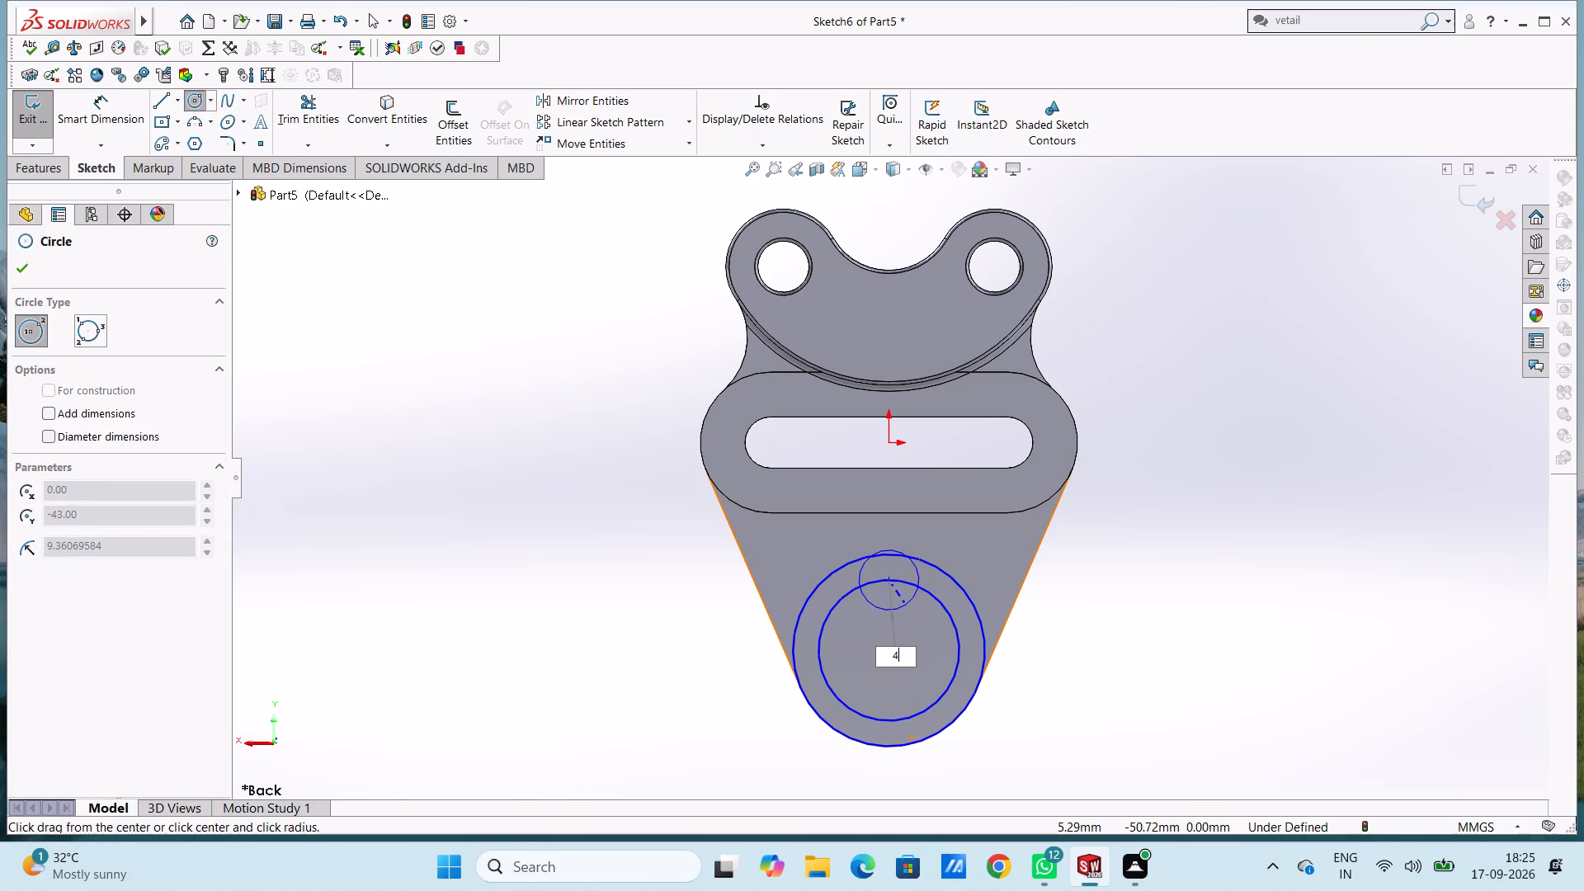
key(Return)
key(Escape)
key(Escape)
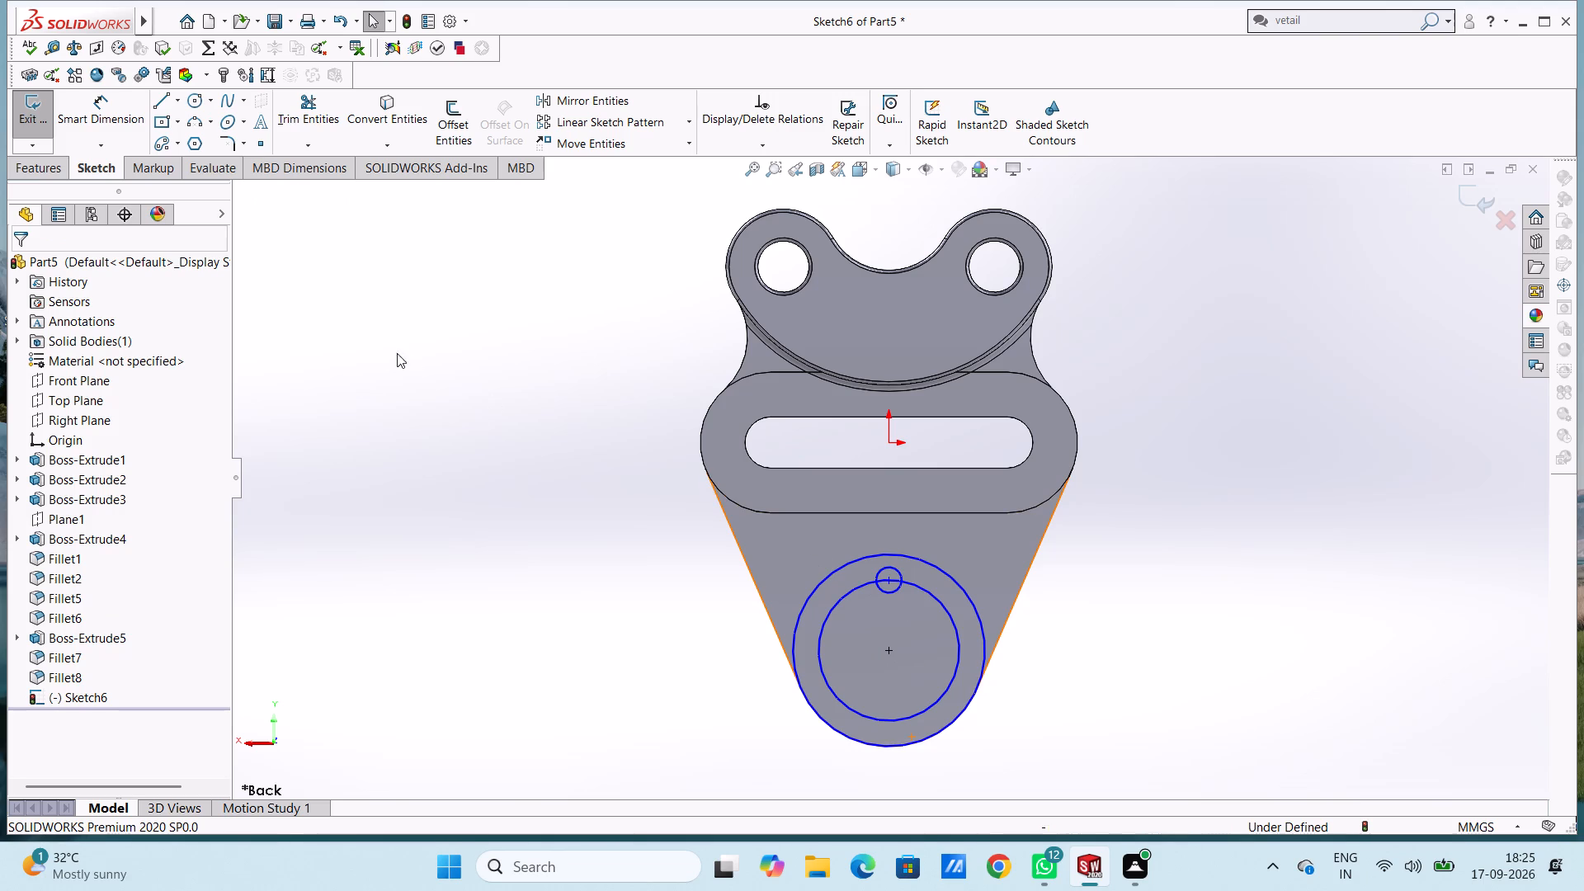
Dimension the diameters of the outer circle and the small hole circle.
click(106, 127)
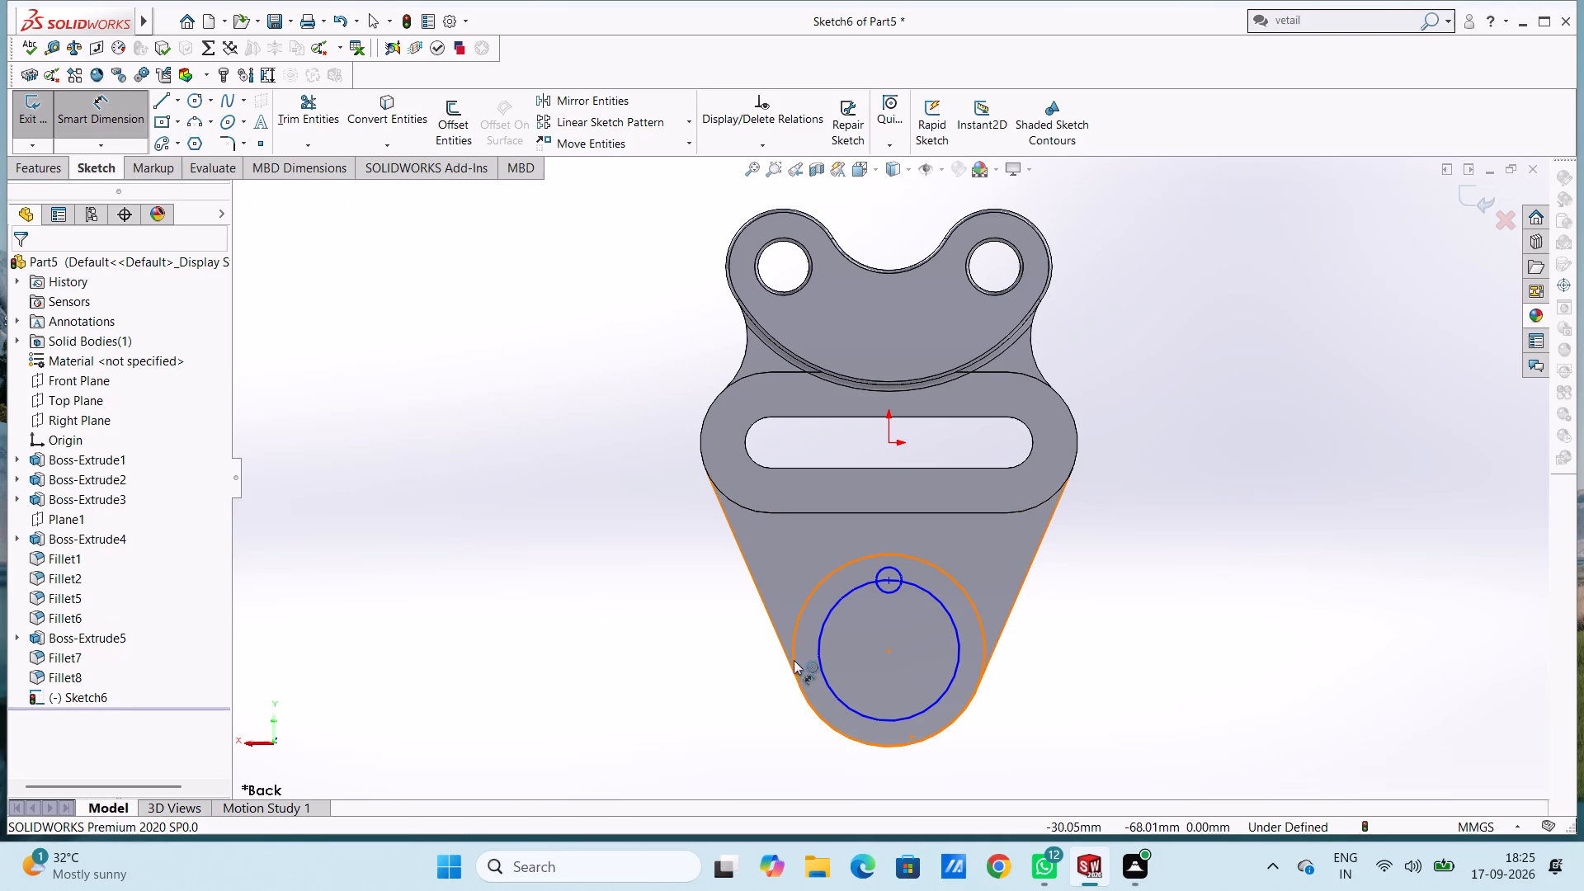
click(794, 658)
click(370, 358)
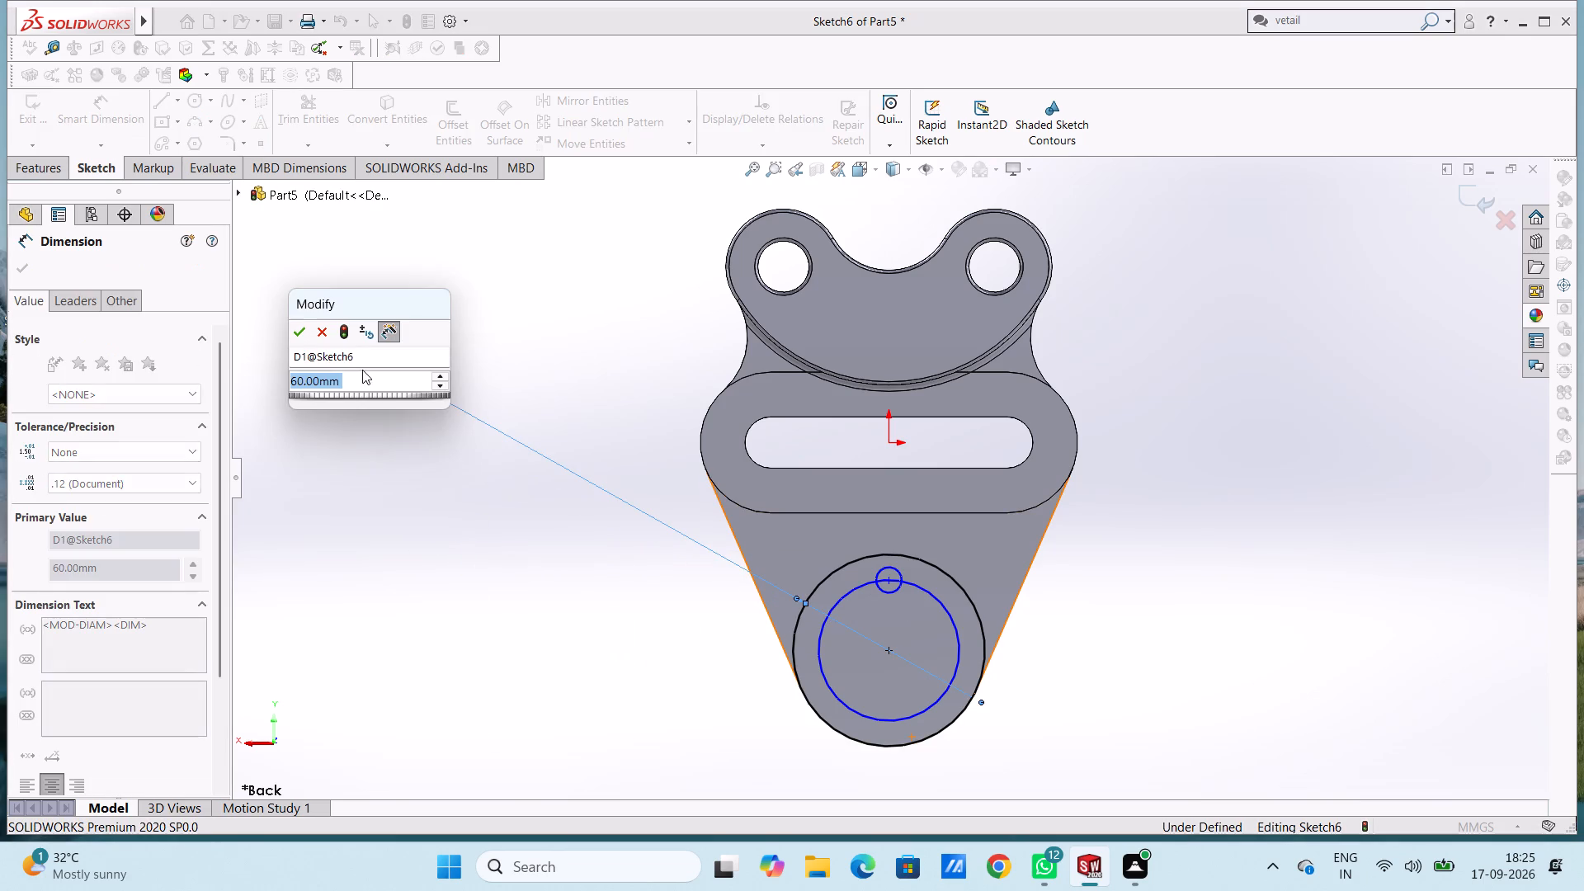
click(303, 335)
click(518, 320)
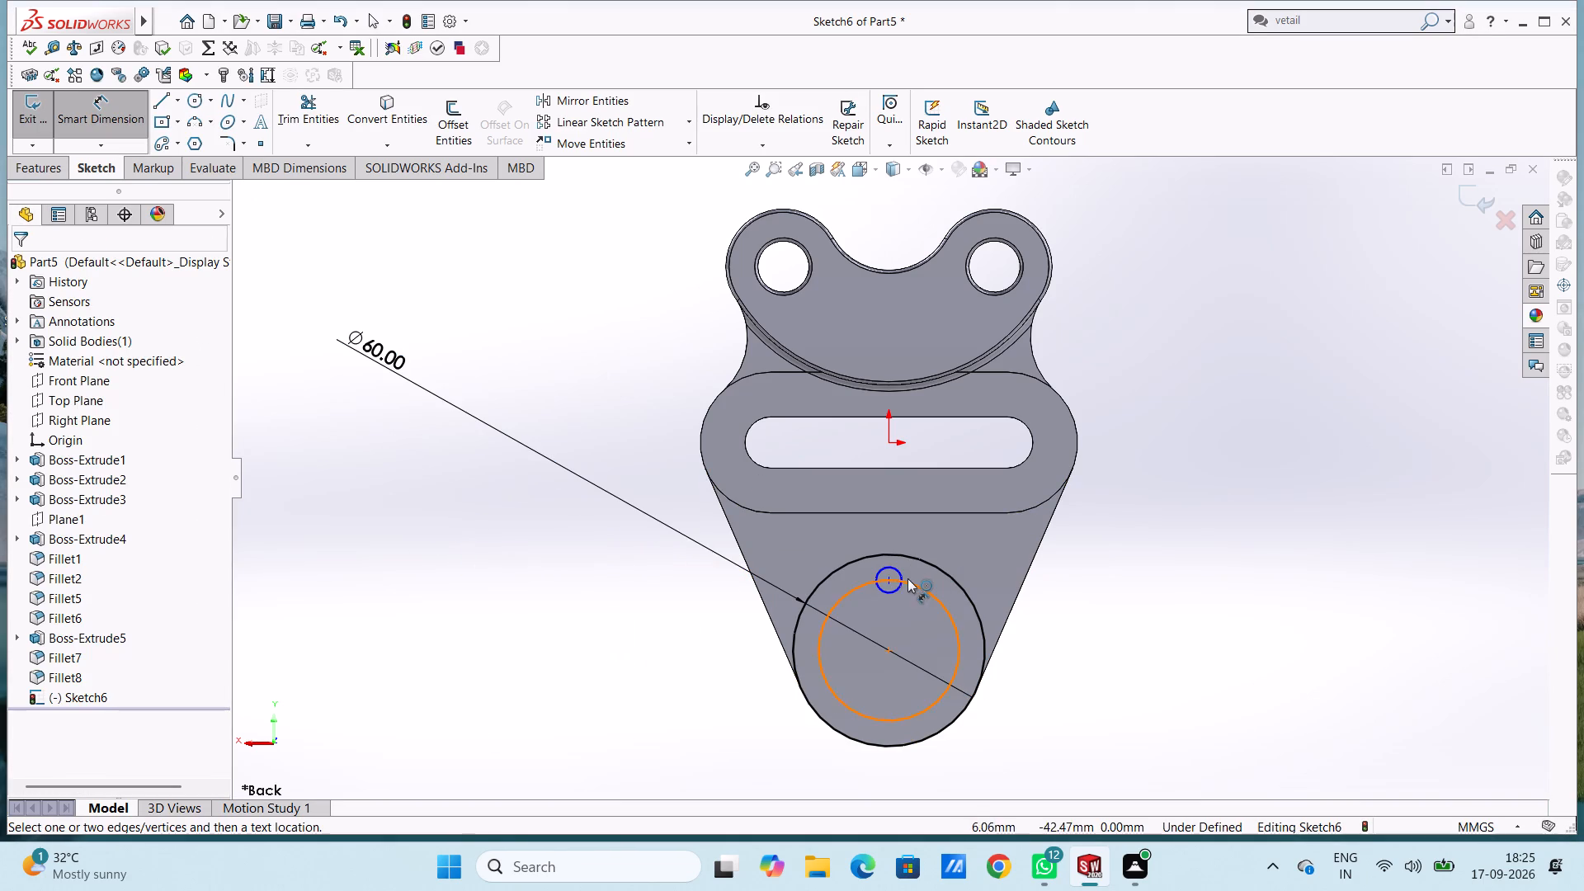
click(897, 572)
click(1292, 526)
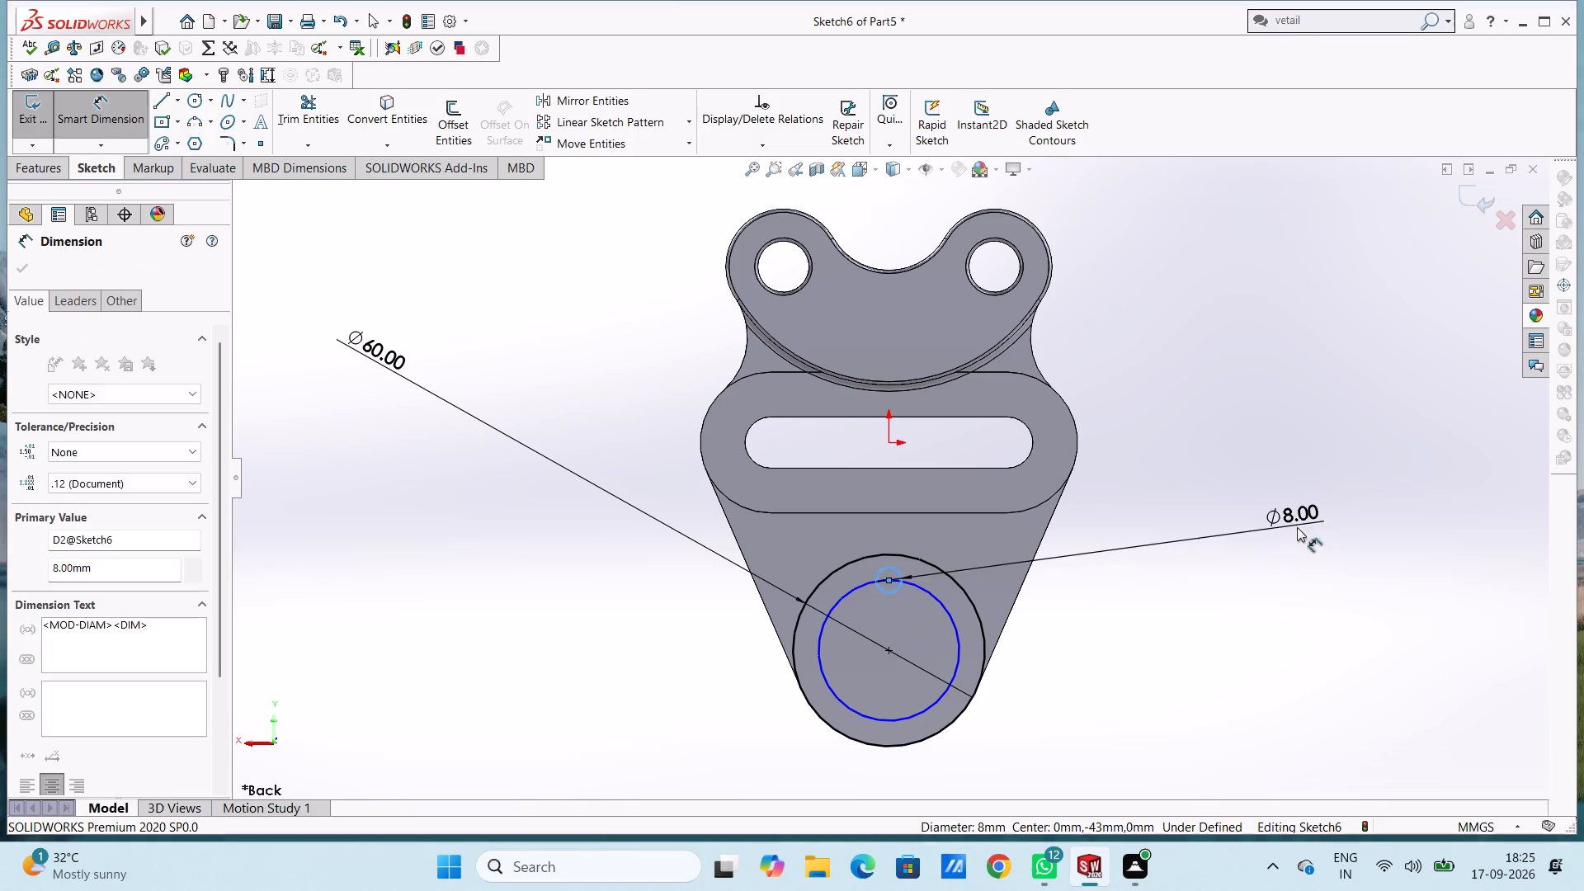
click(1222, 500)
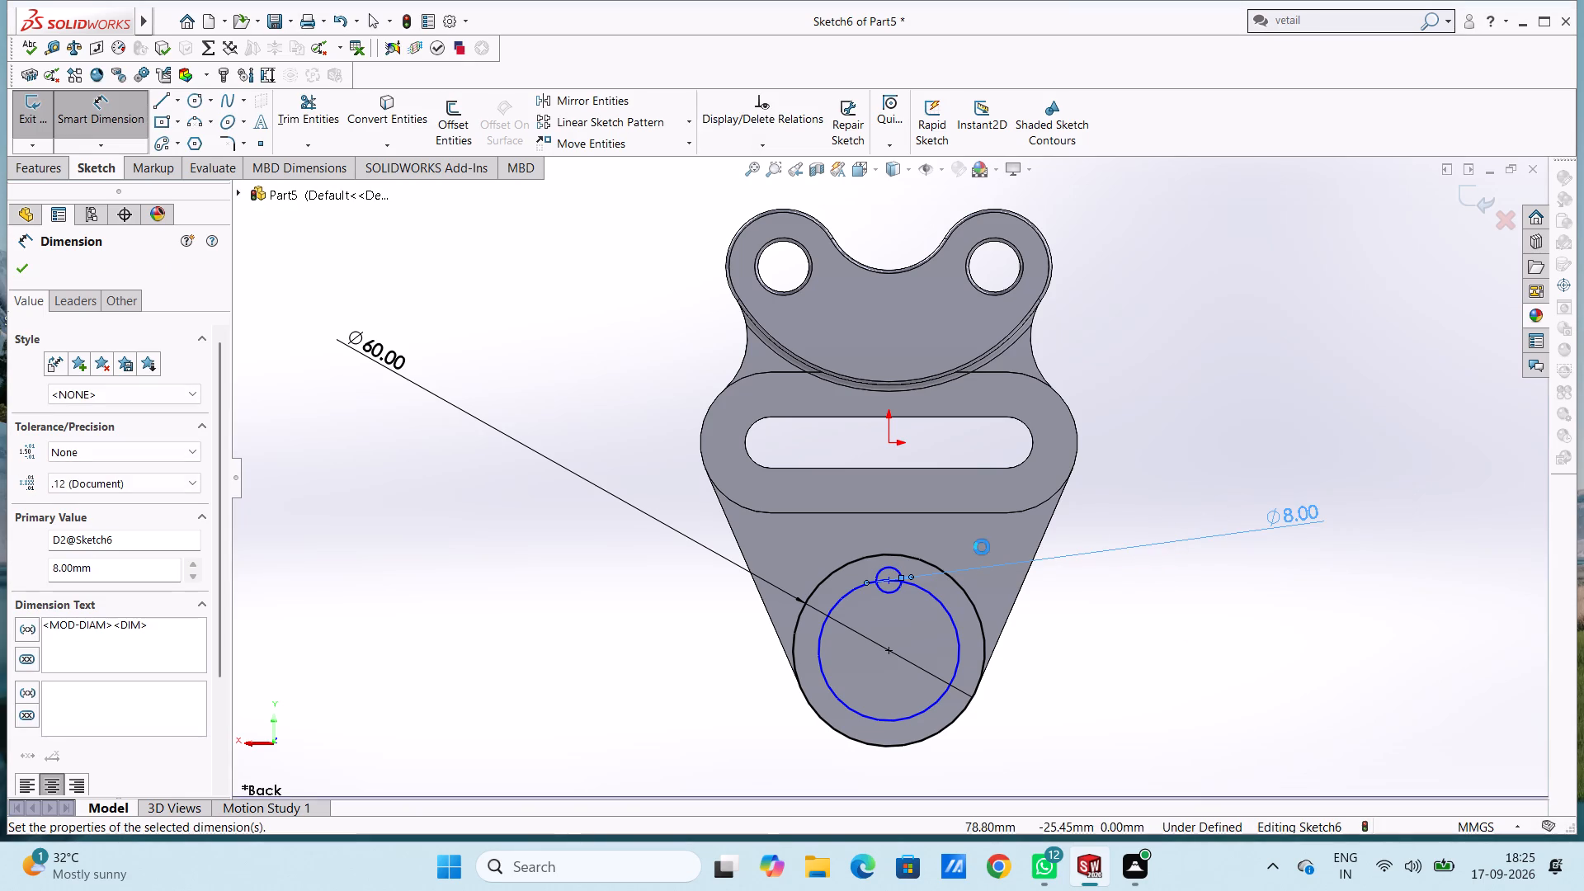
click(116, 115)
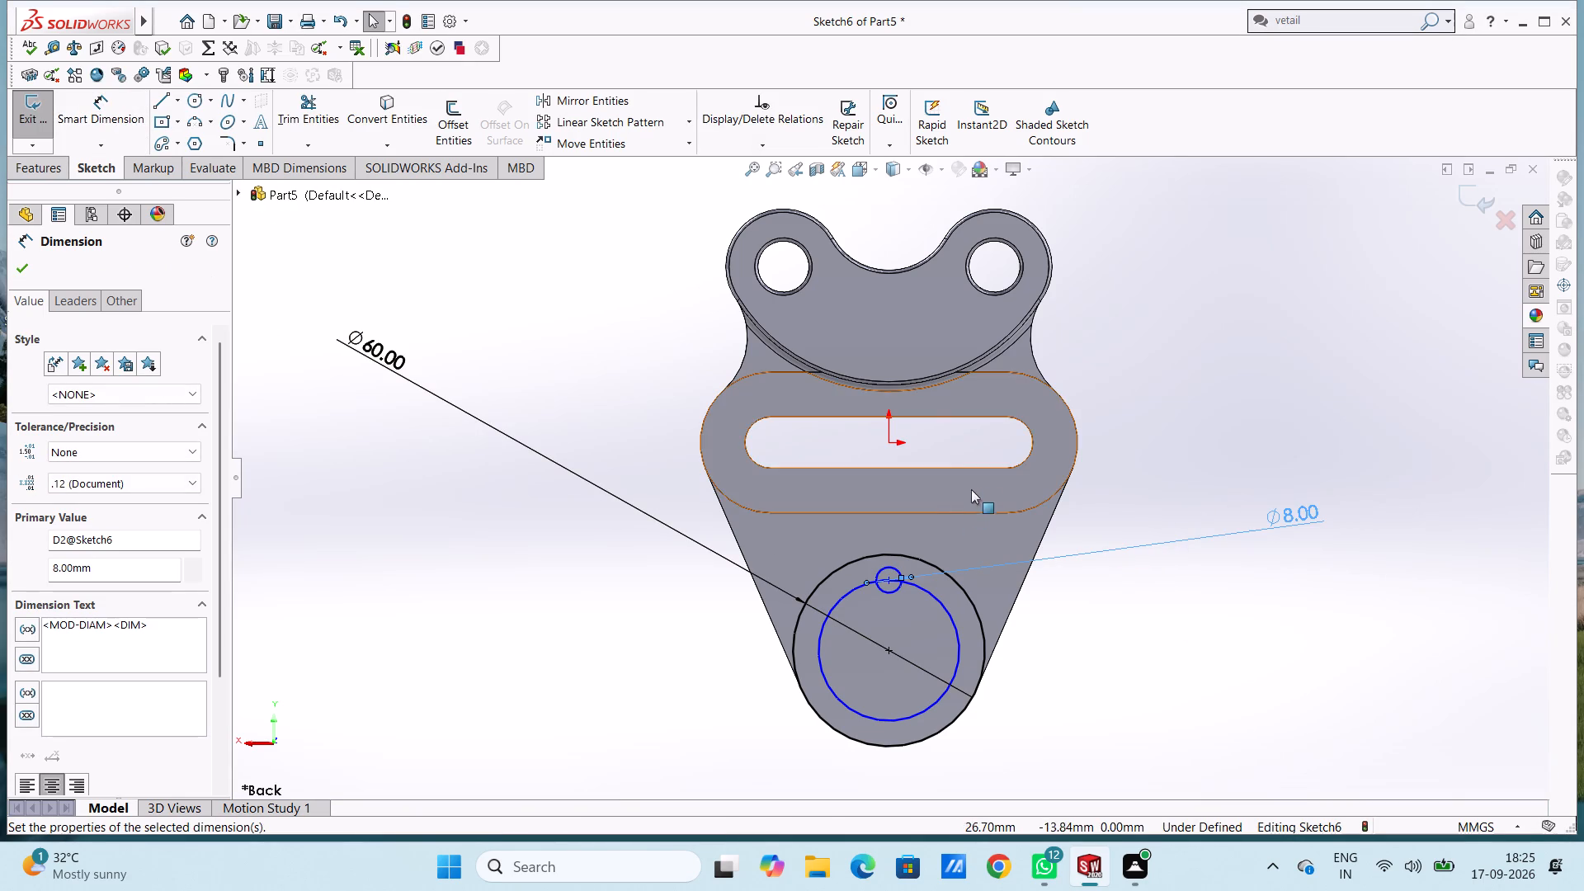
Create a circular sketch pattern of 12 equally spaced copies of the small circle over 360 degrees about the outer circle's centre.
click(893, 563)
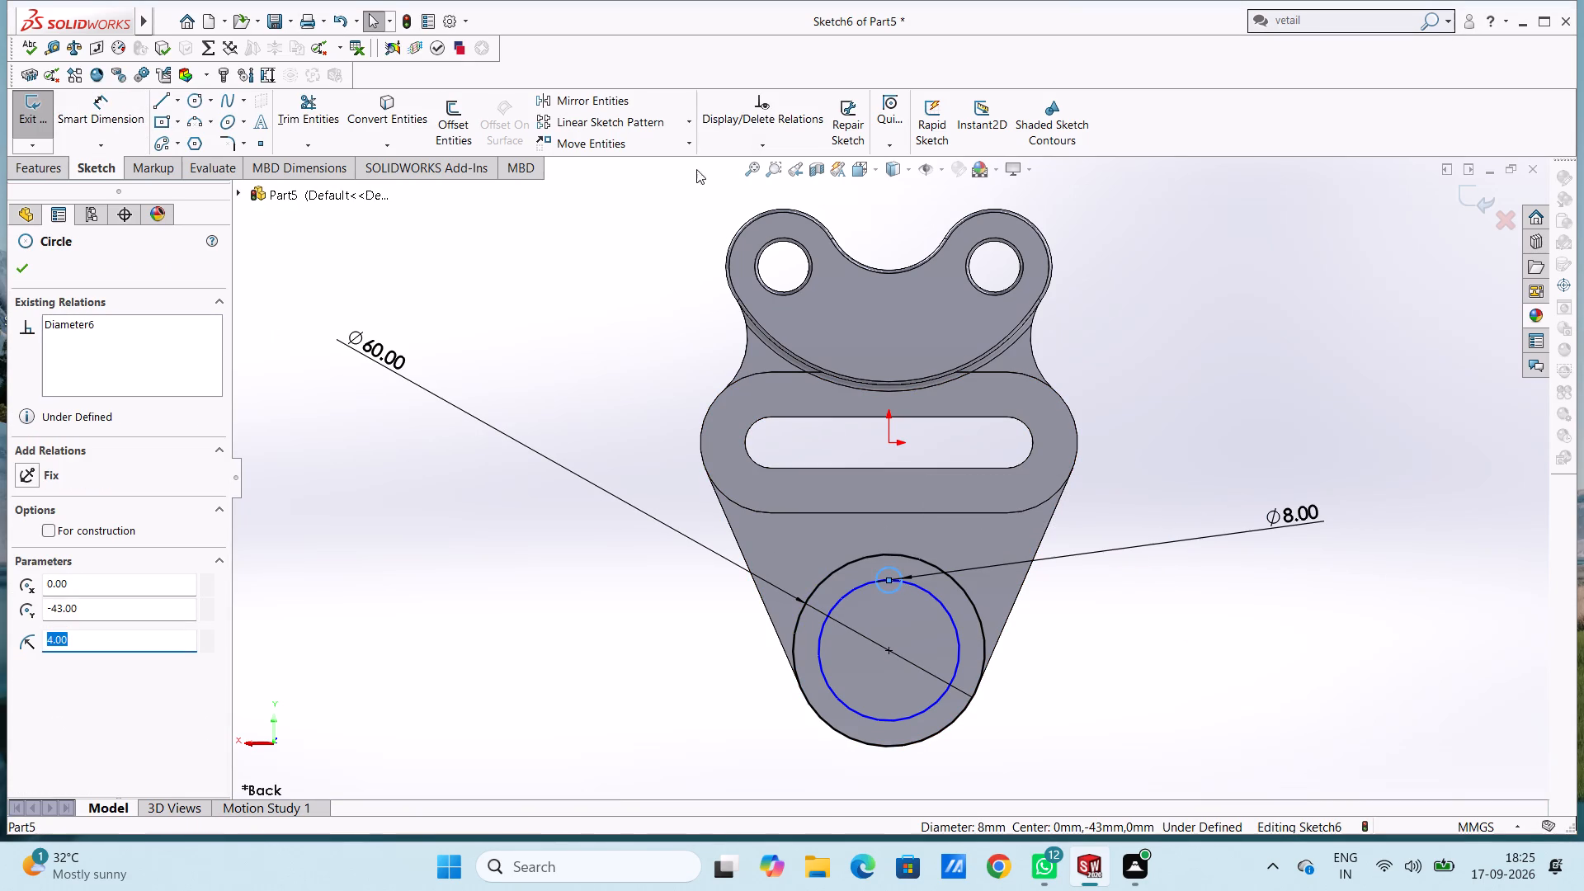
click(694, 126)
click(679, 167)
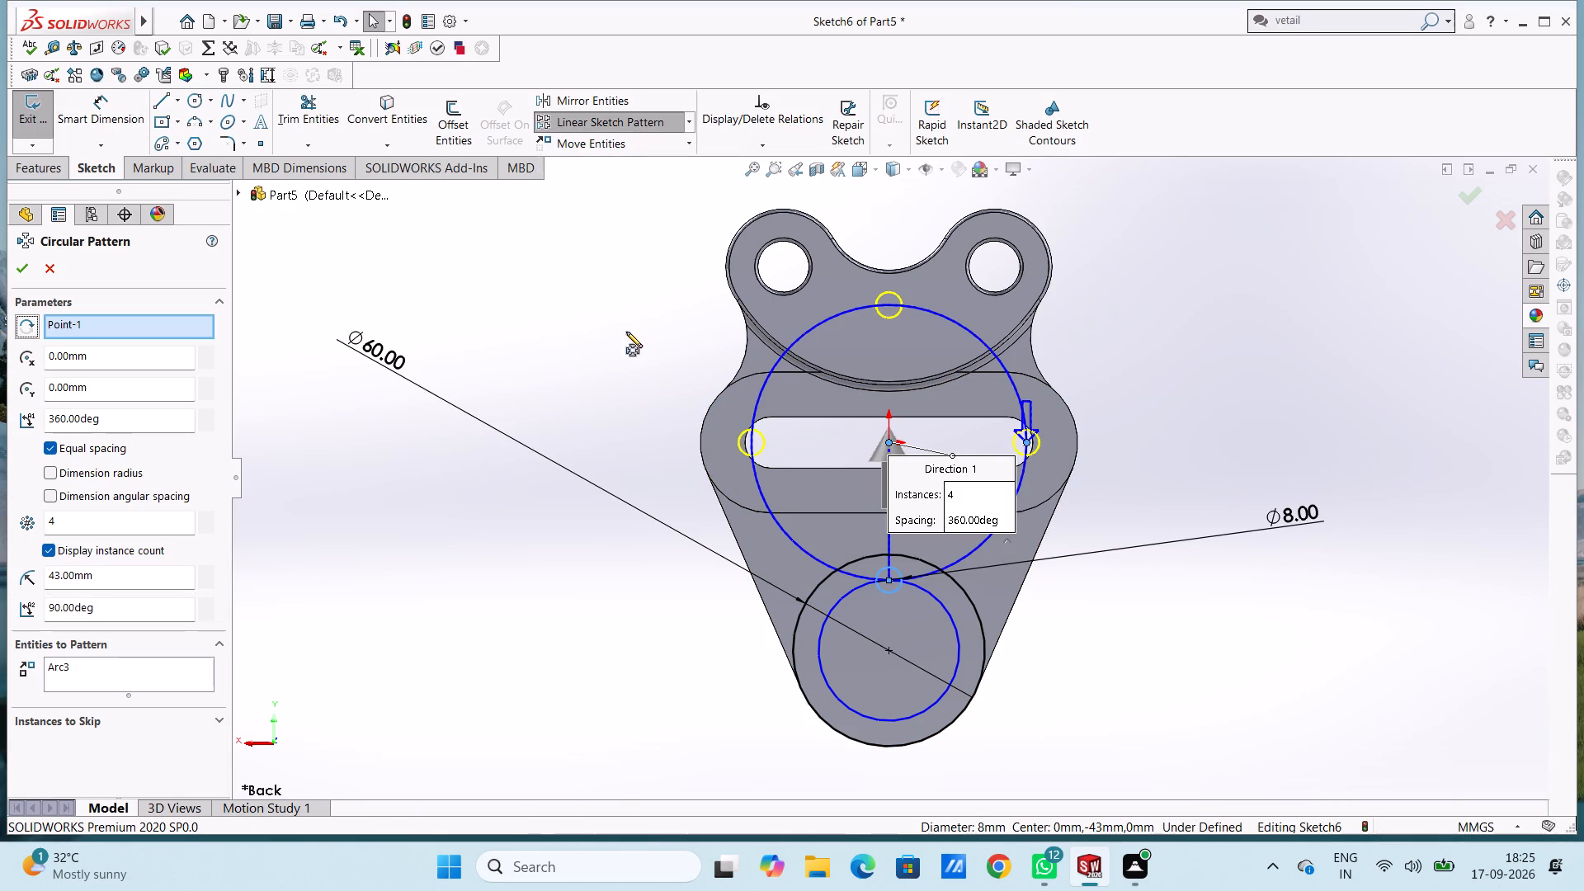
right_click(192, 327)
click(226, 365)
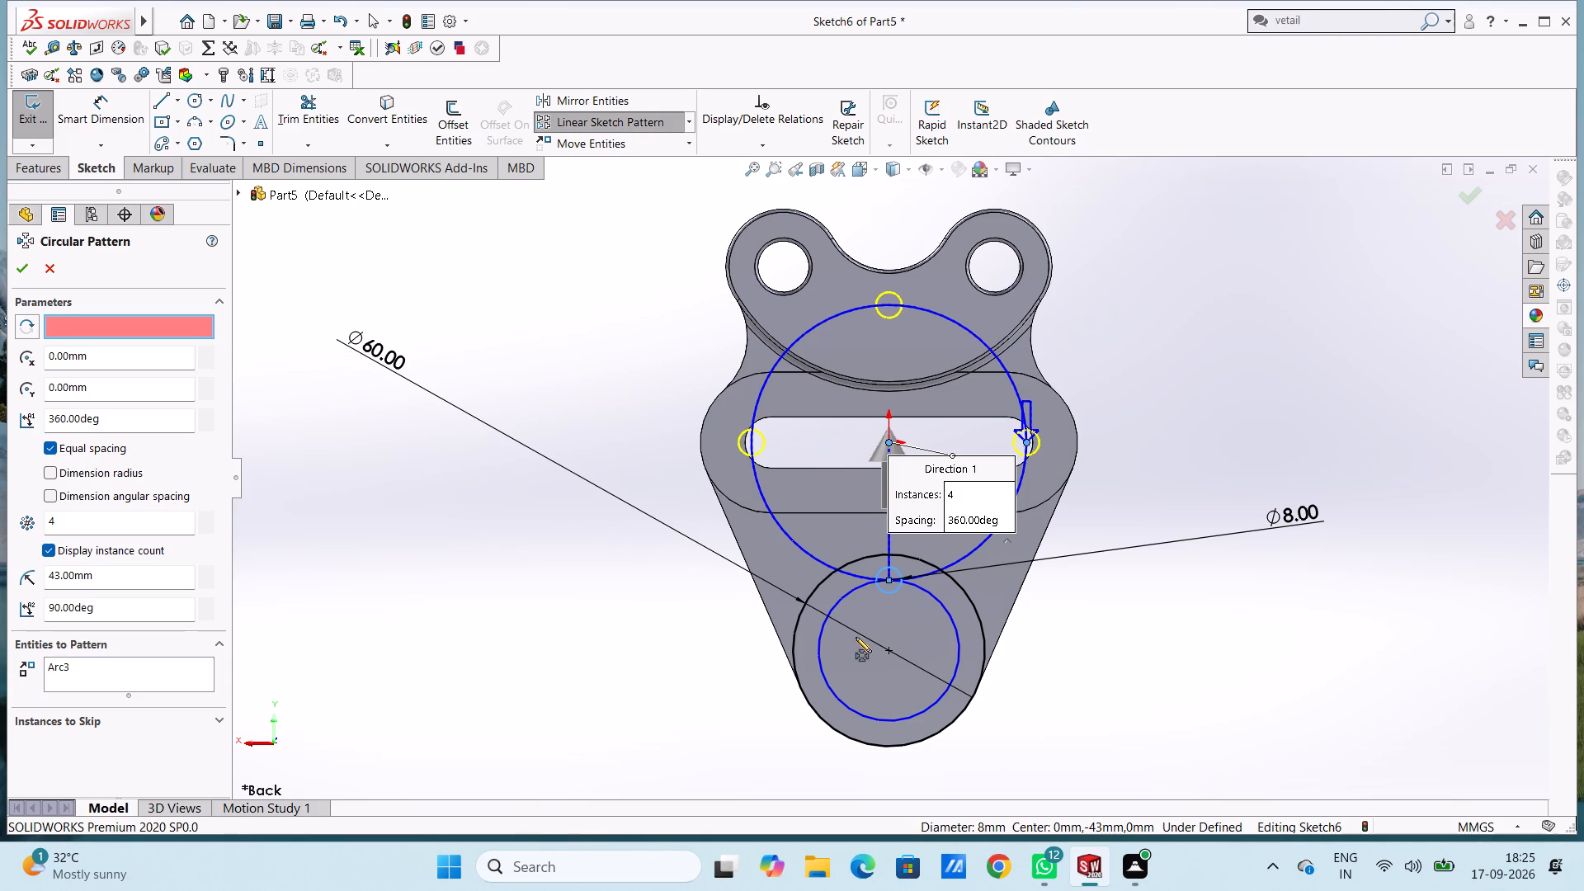
click(885, 645)
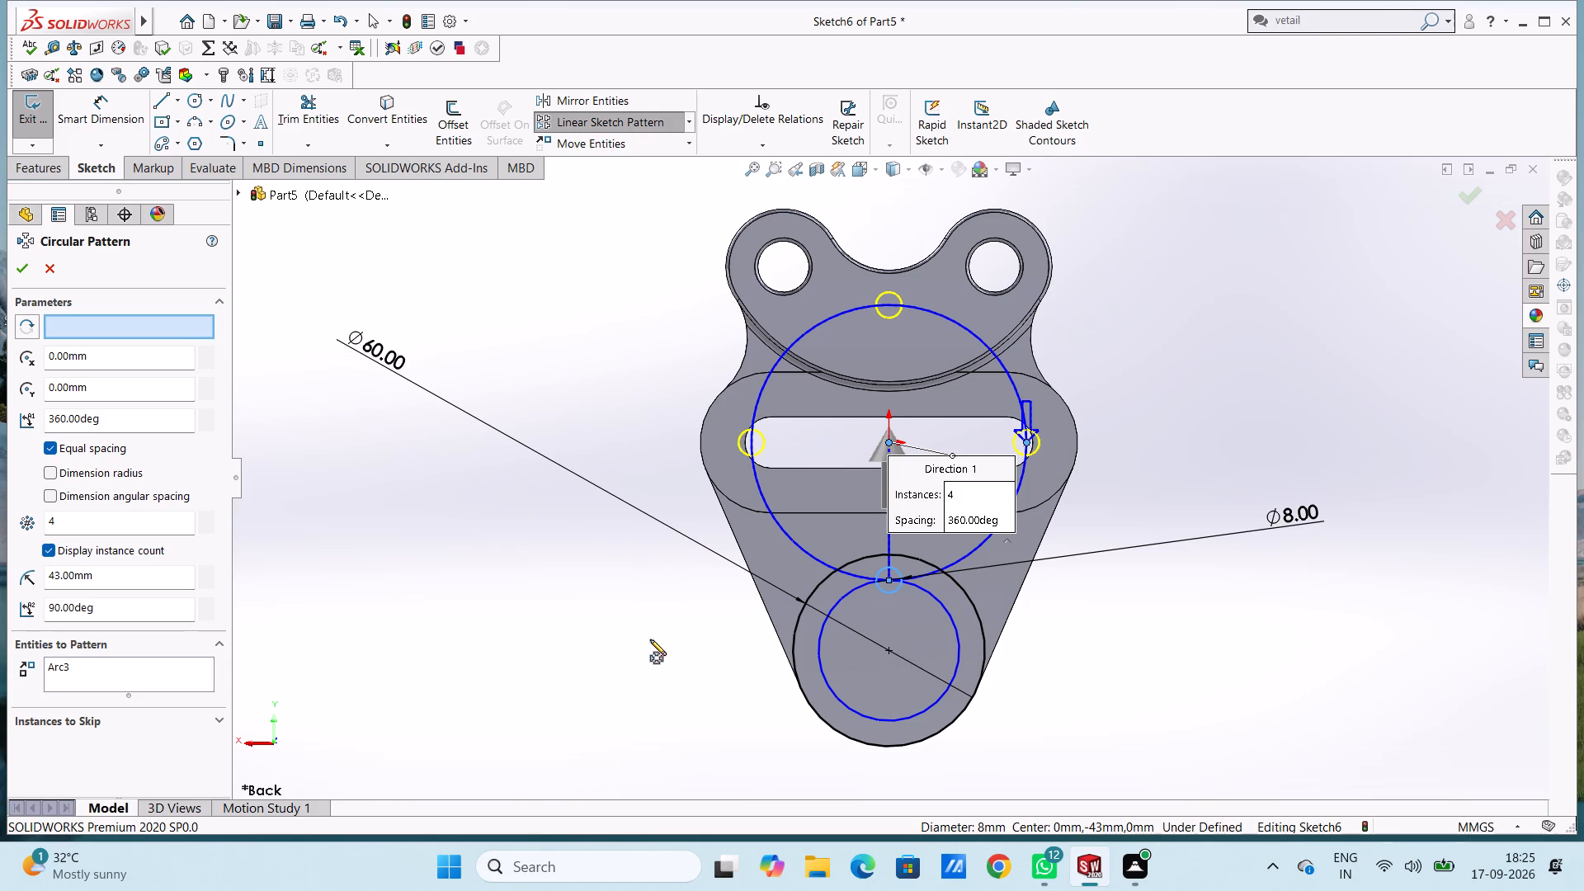
click(891, 649)
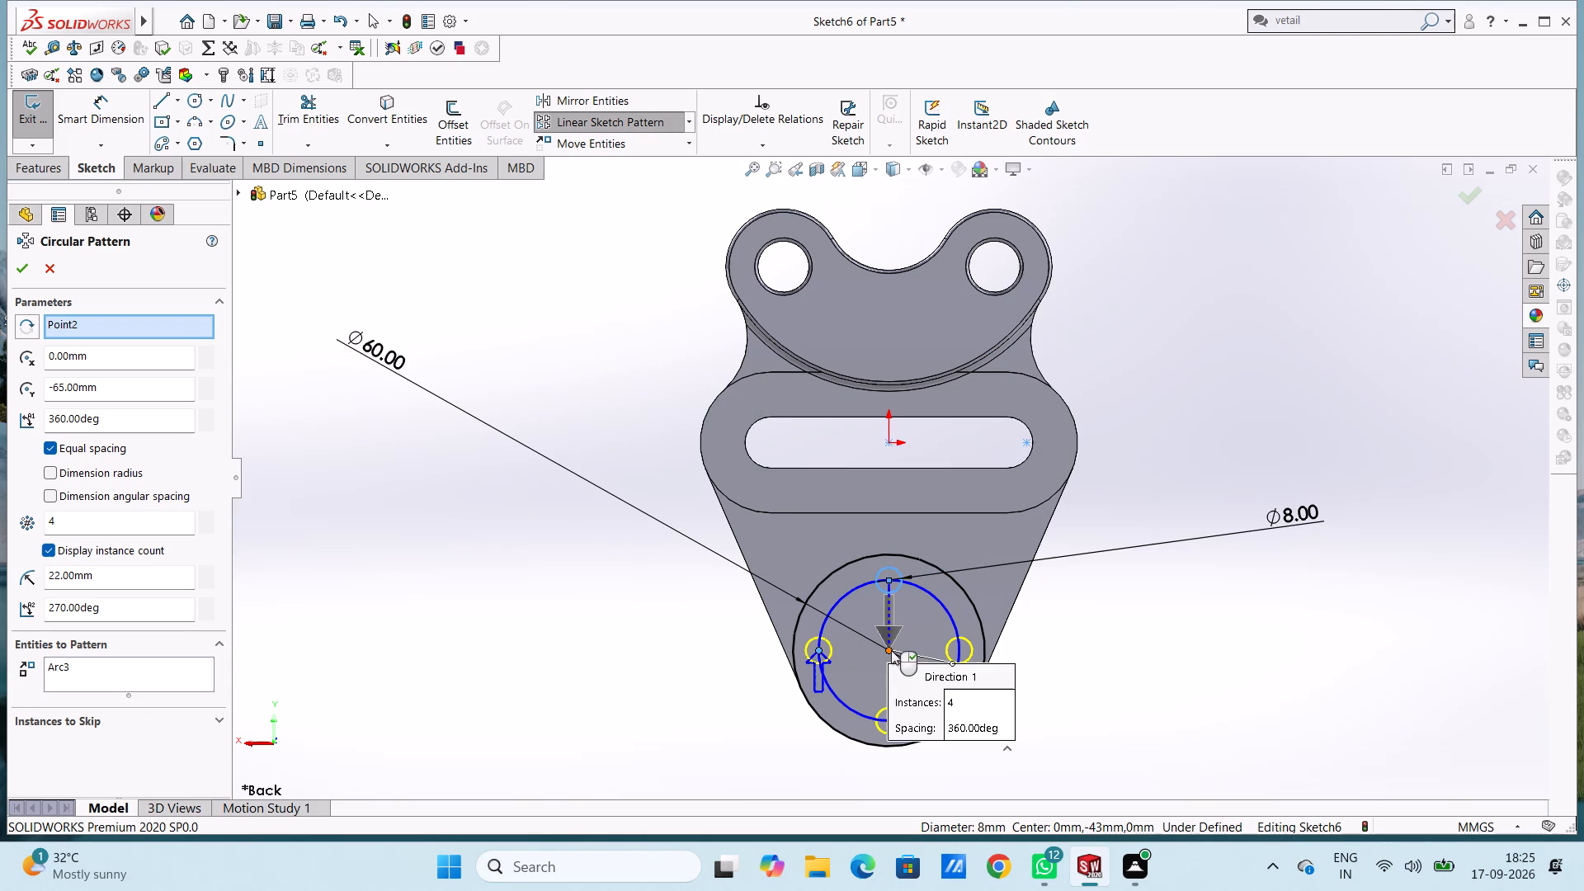
double_click(116, 526)
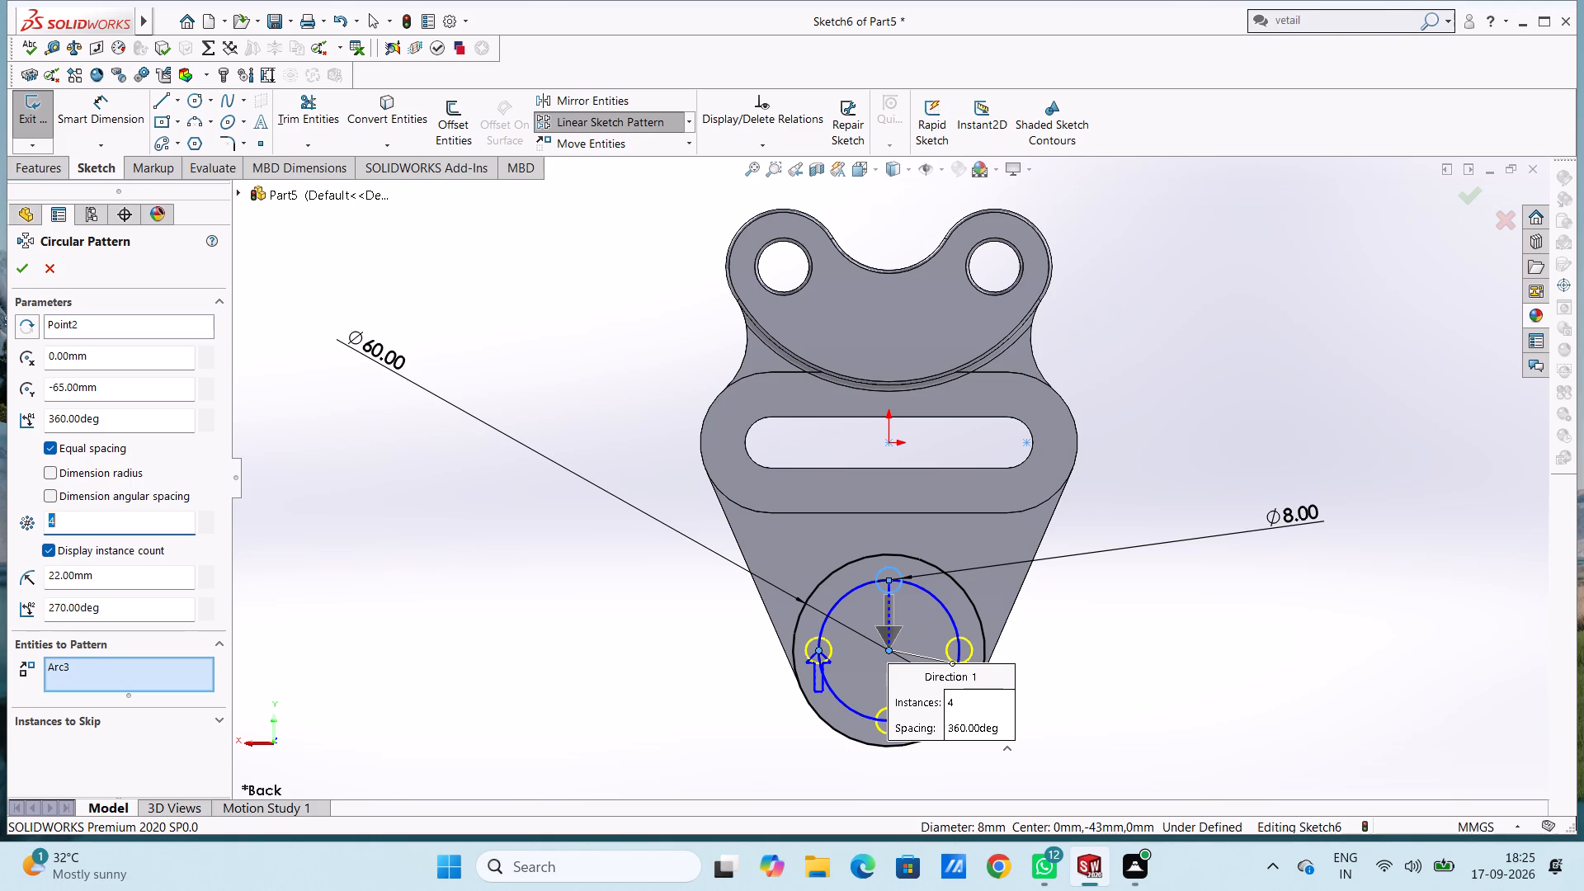
text(12)
key(Return)
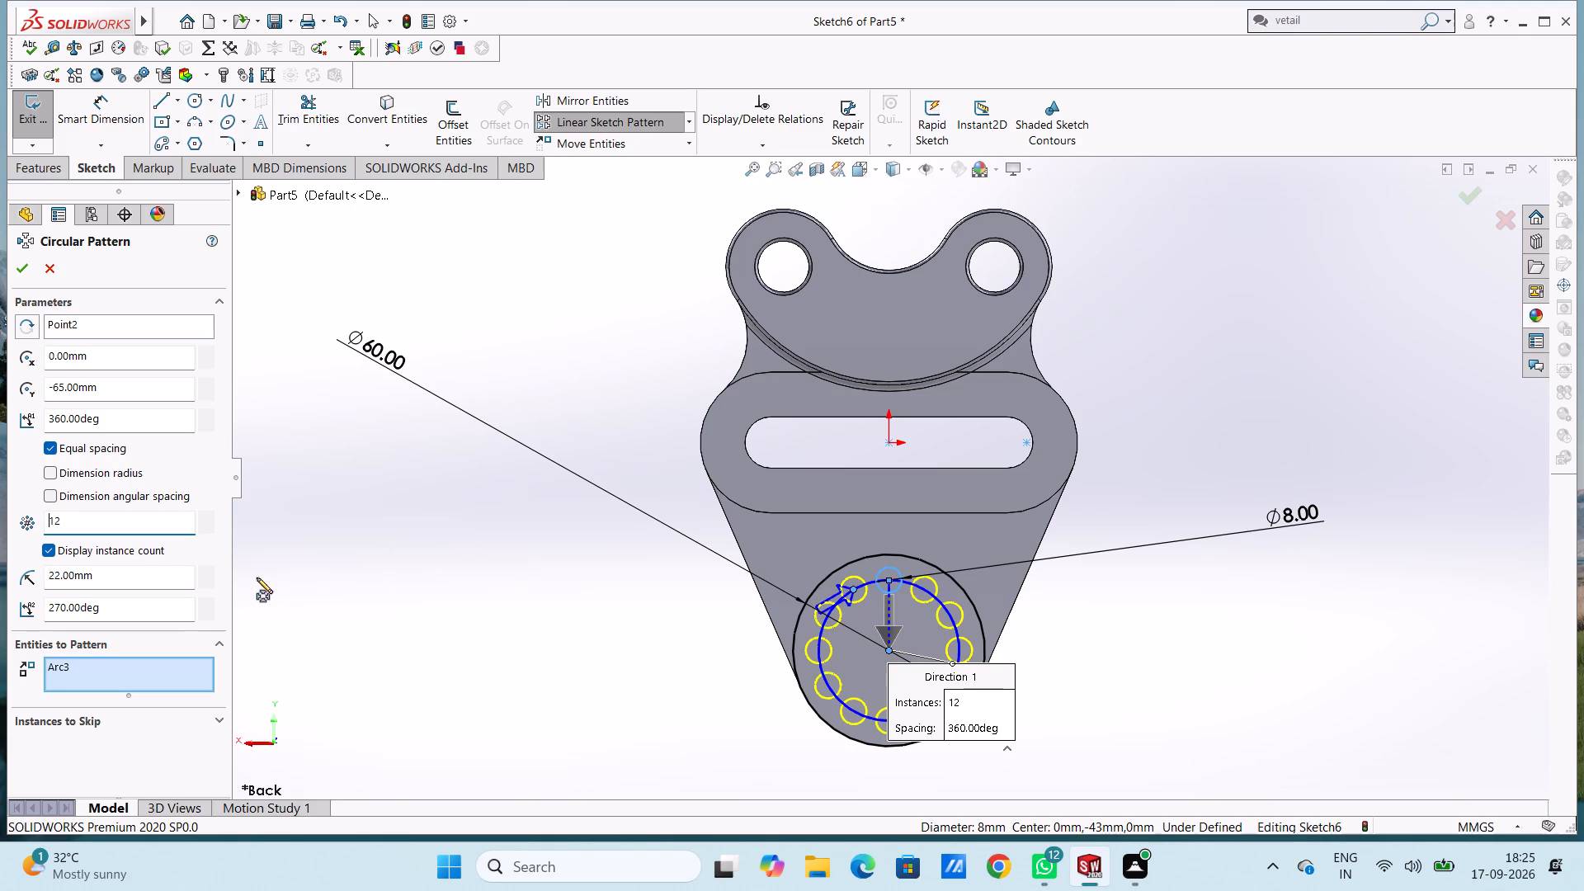
click(22, 271)
click(432, 611)
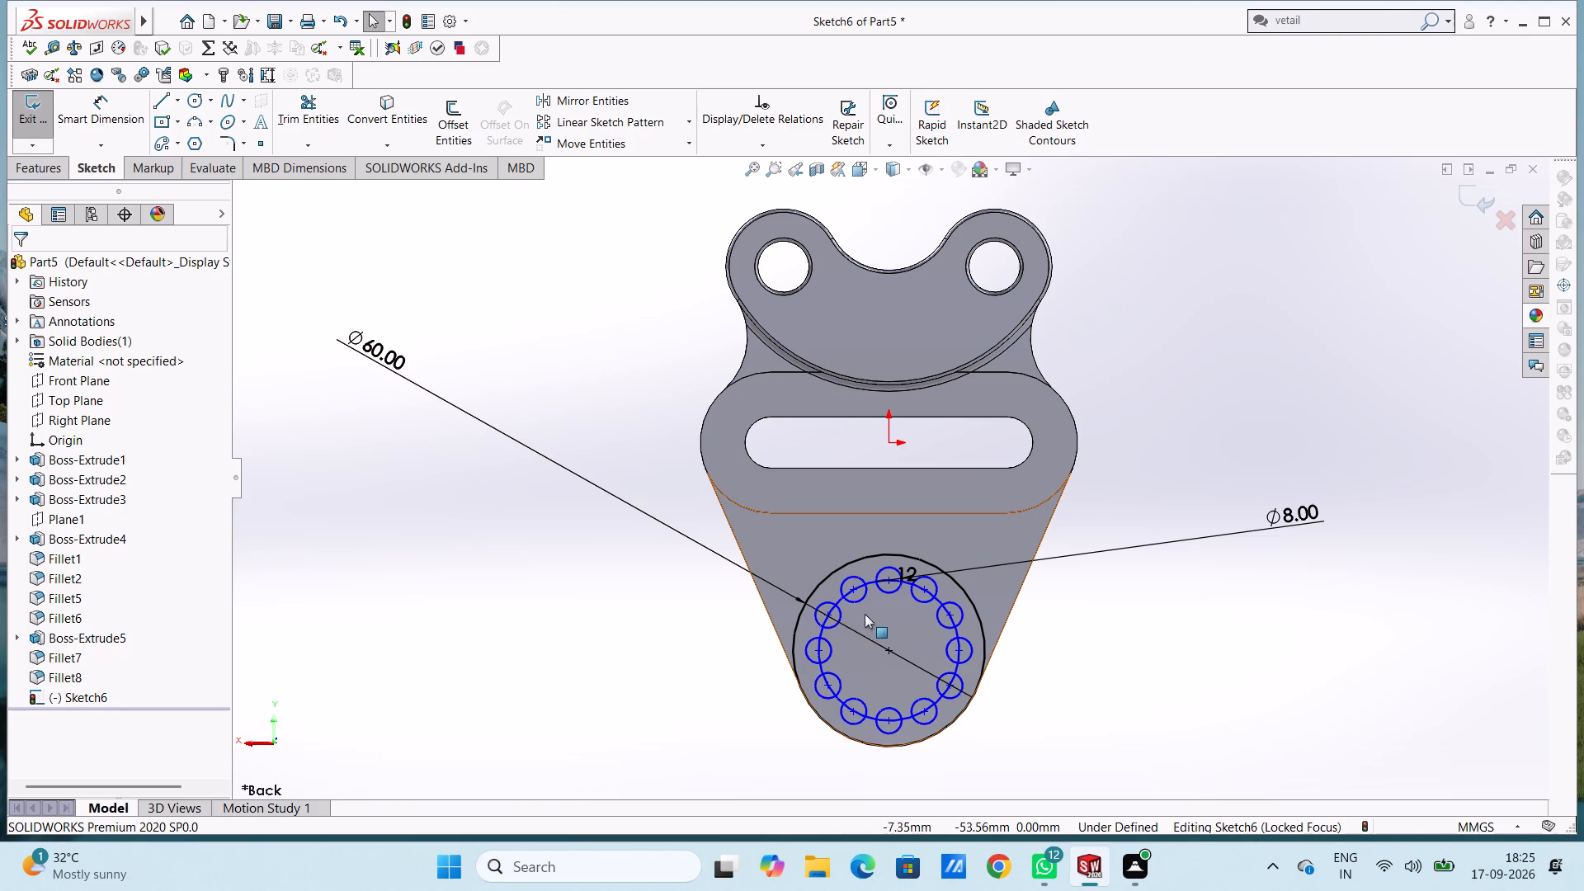
Delete the 22 mm radius circle running through the patterned hole centres.
click(839, 603)
key(Delete)
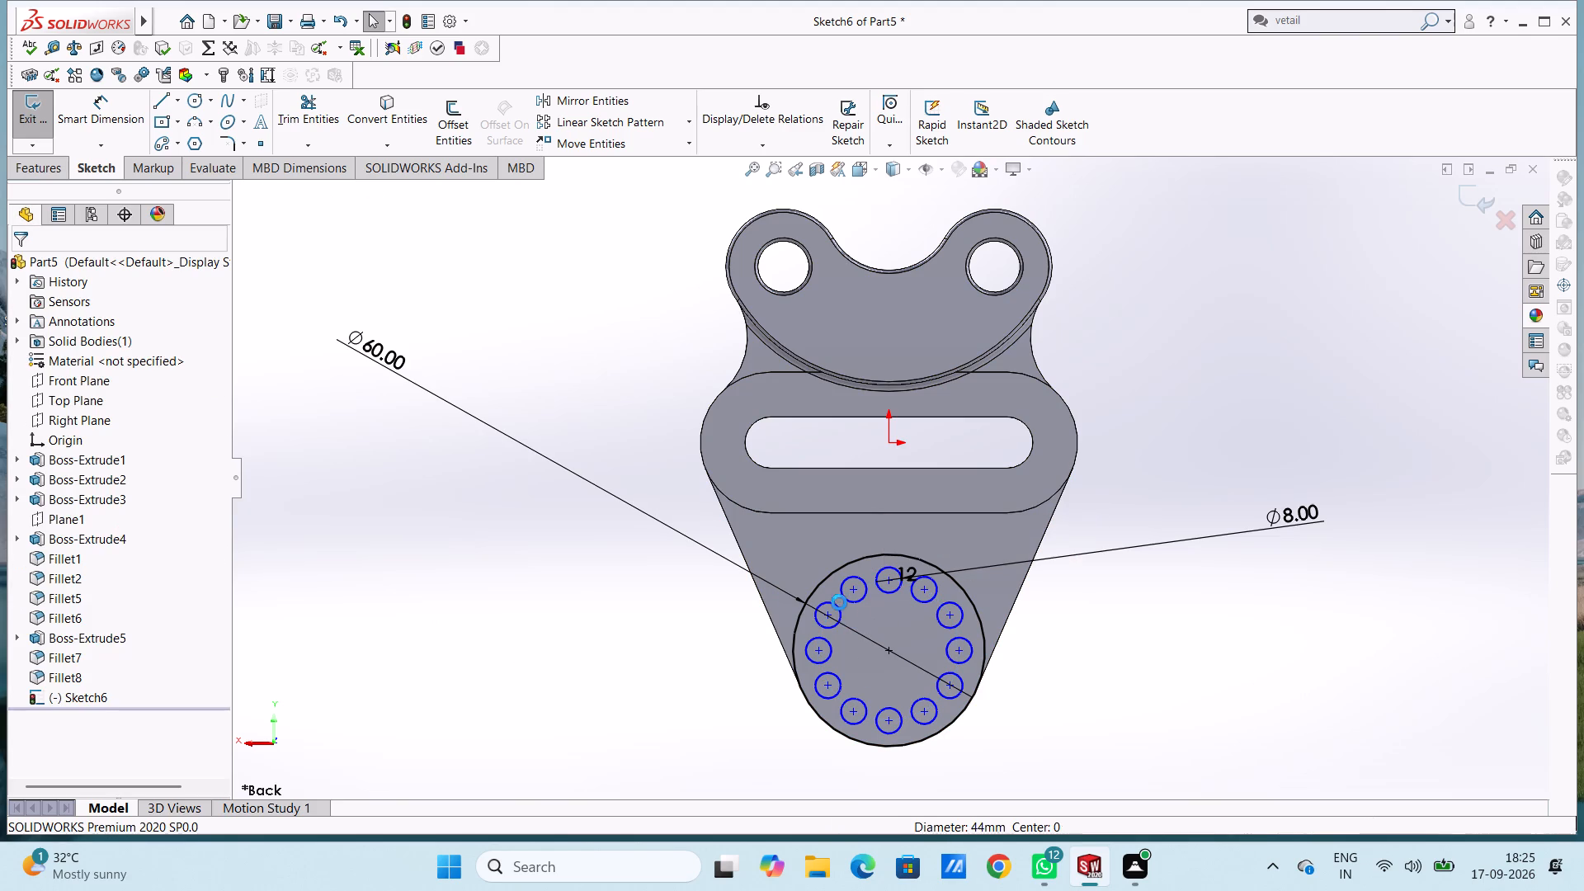
Extrude the 12-hole disc profile 15 mm outward from the plate's back face, merged with the body.
scroll(1137, 622, up, 1)
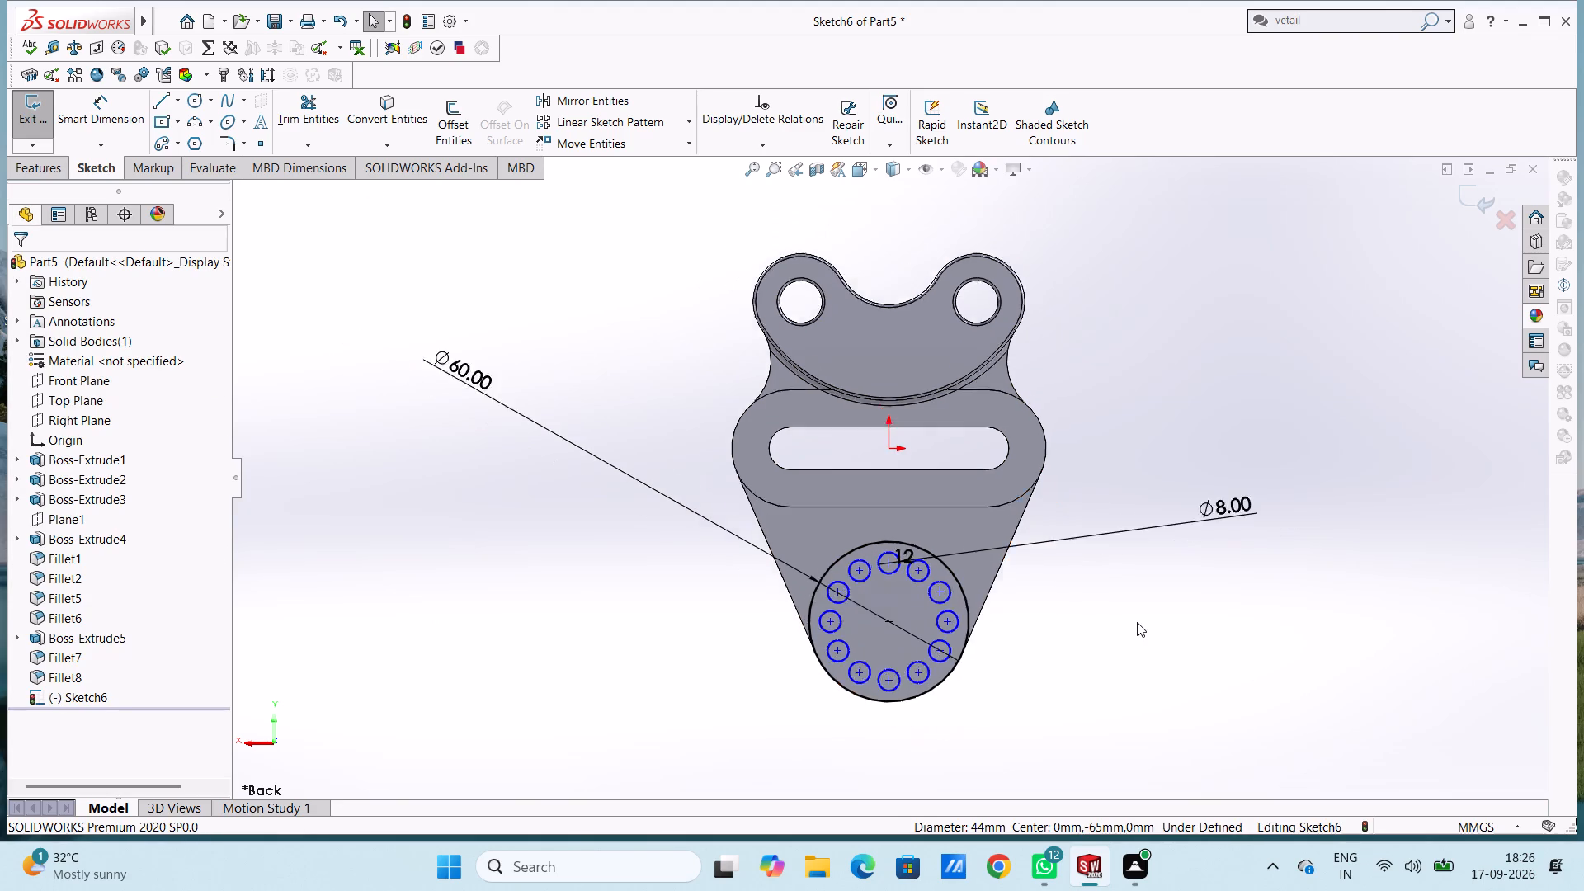
scroll(1137, 622, up, 1)
scroll(1001, 587, down, 4)
scroll(989, 582, up, 2)
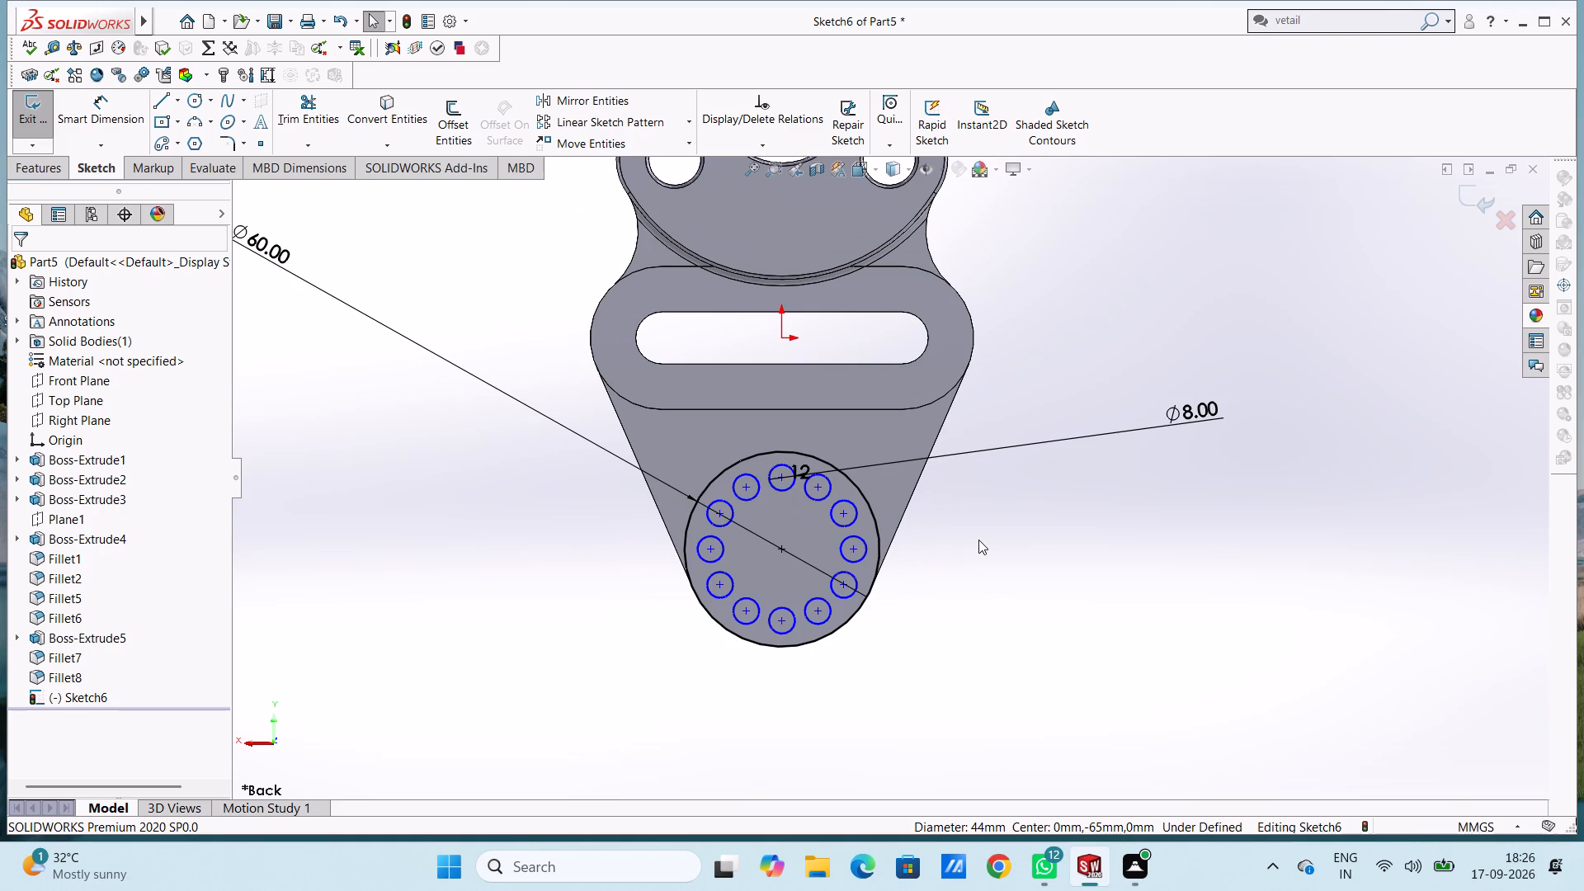
middle_drag(633, 632, 687, 678)
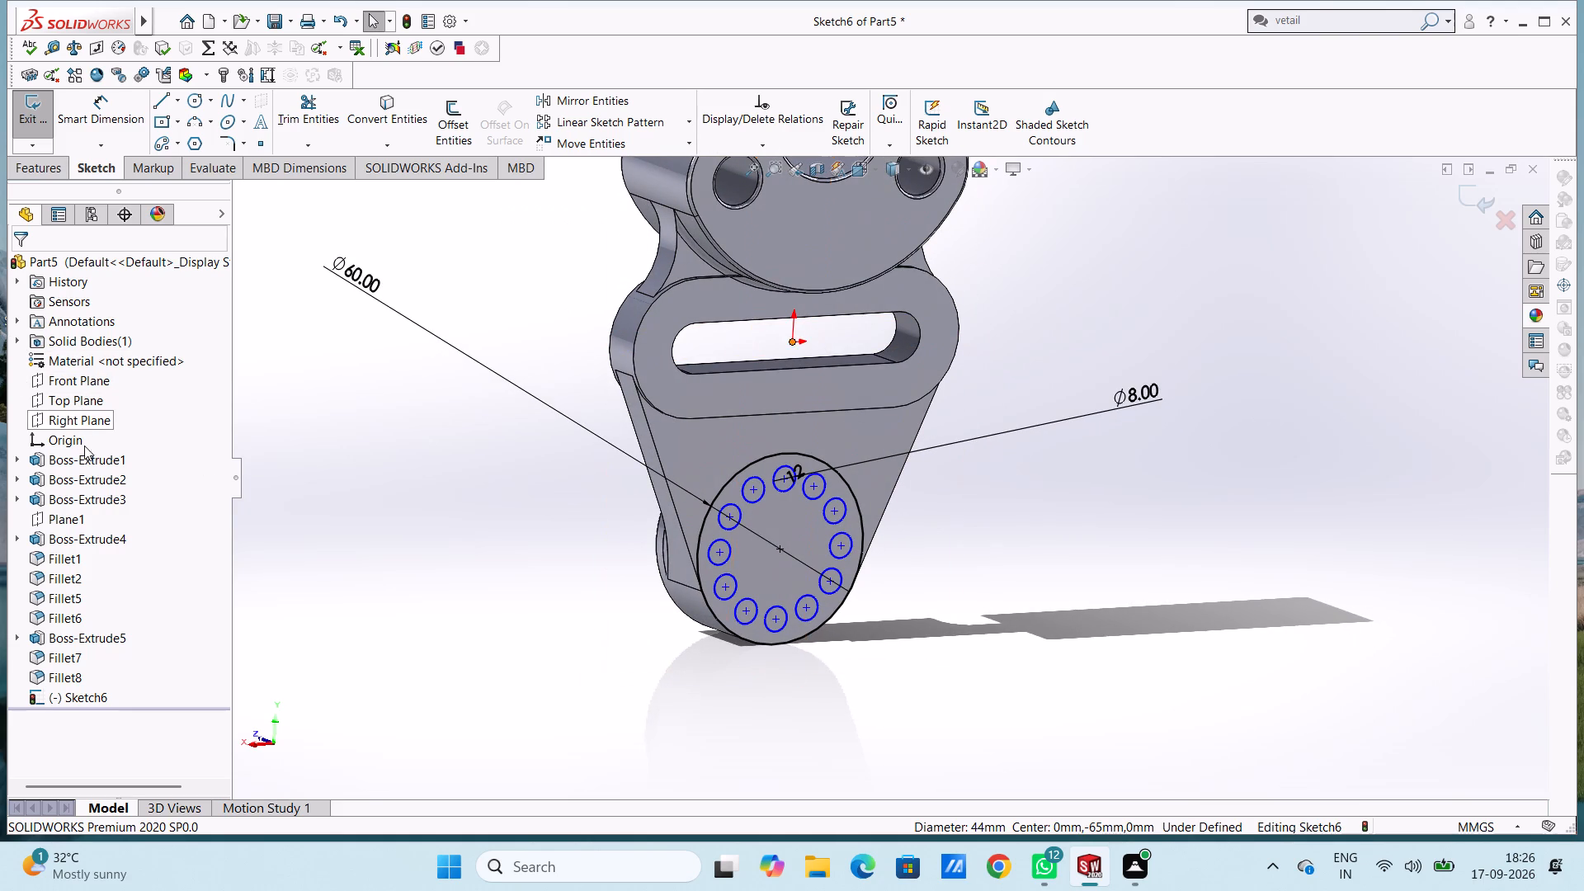
click(40, 179)
click(36, 92)
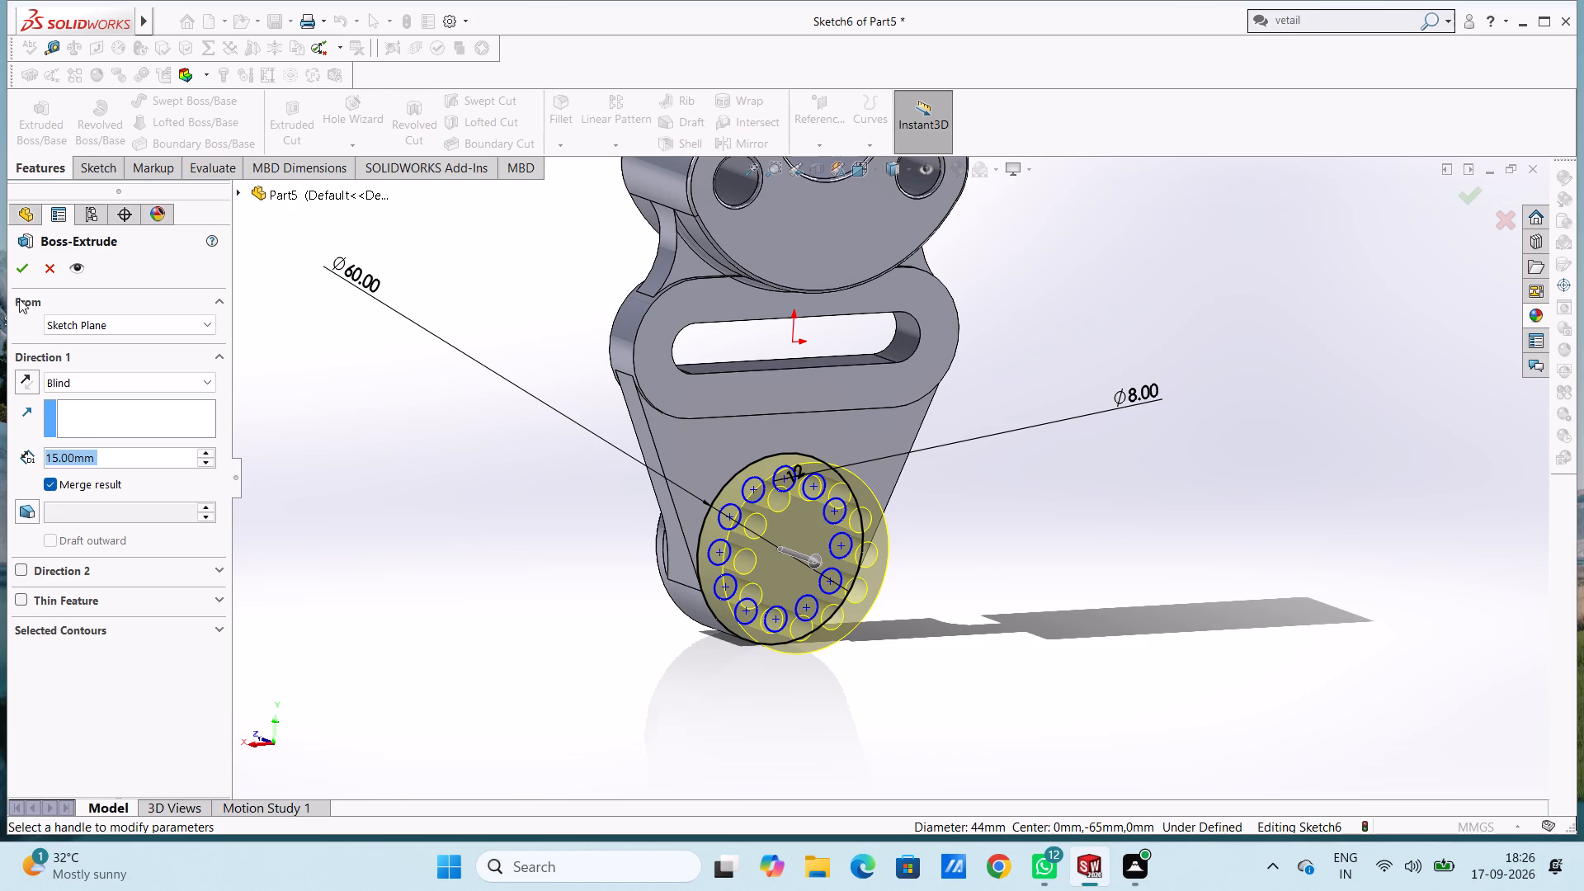
click(22, 266)
click(279, 471)
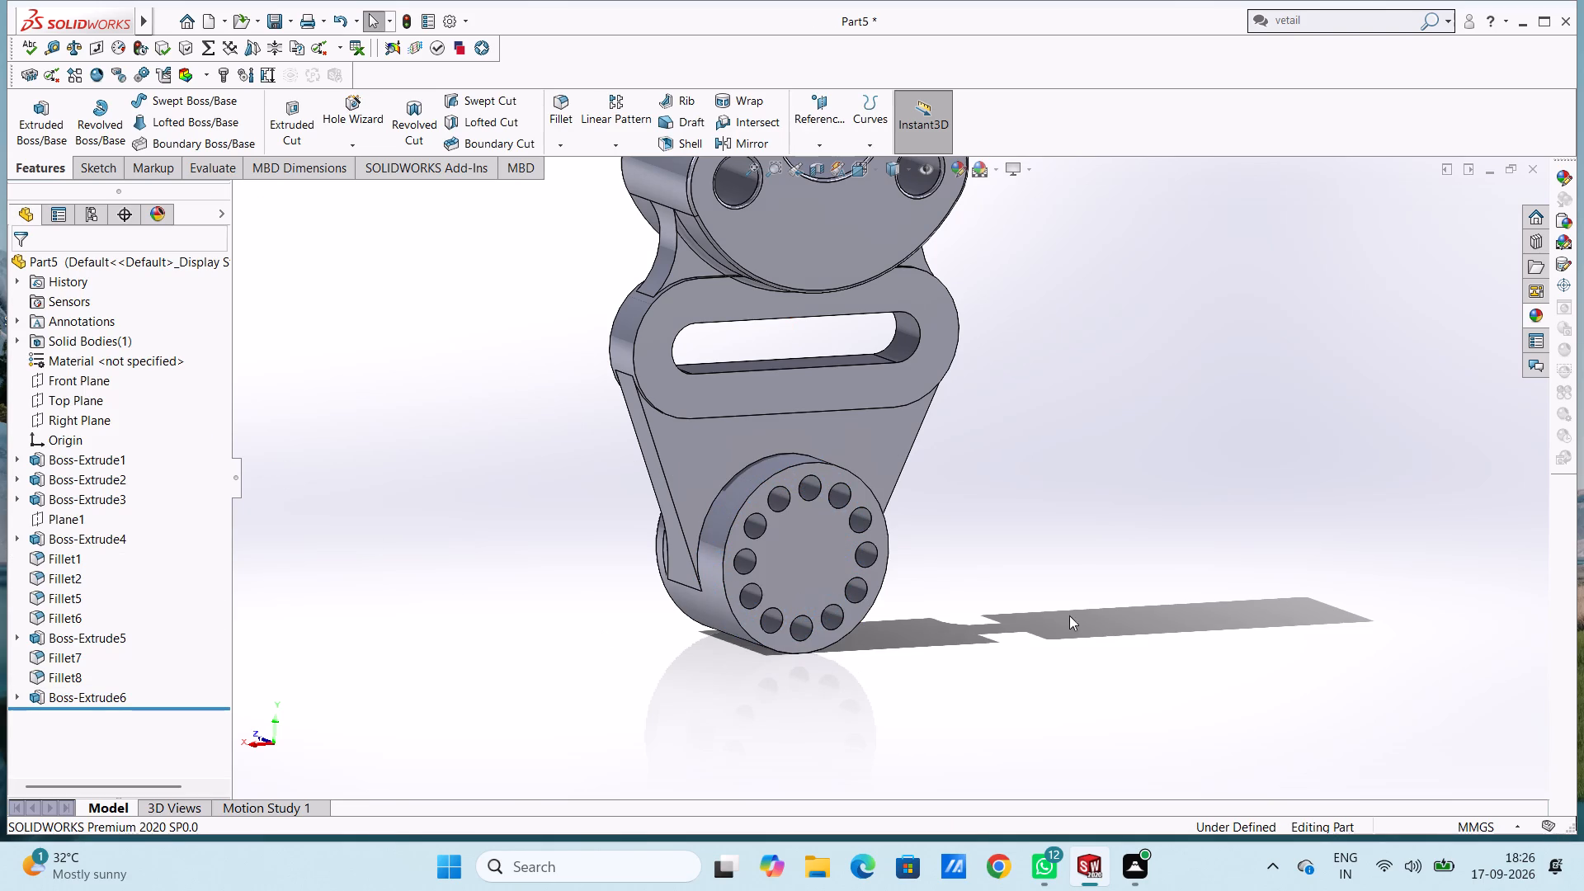
Fillet the edge where the back 12-hole disc meets the plate with a 10 mm radius.
scroll(932, 536, down, 4)
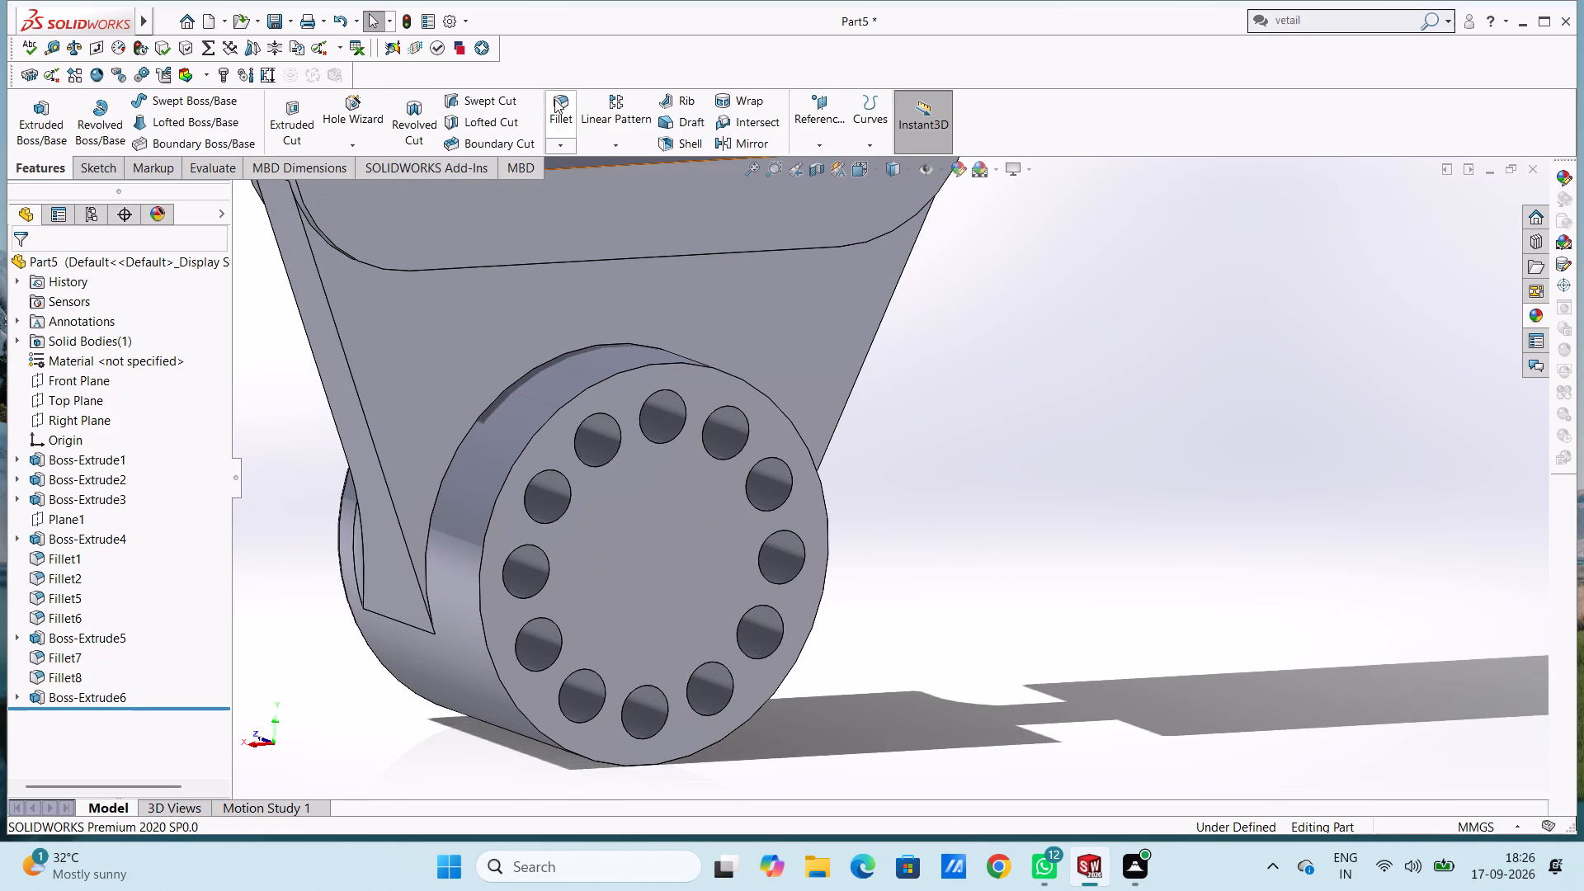
click(559, 102)
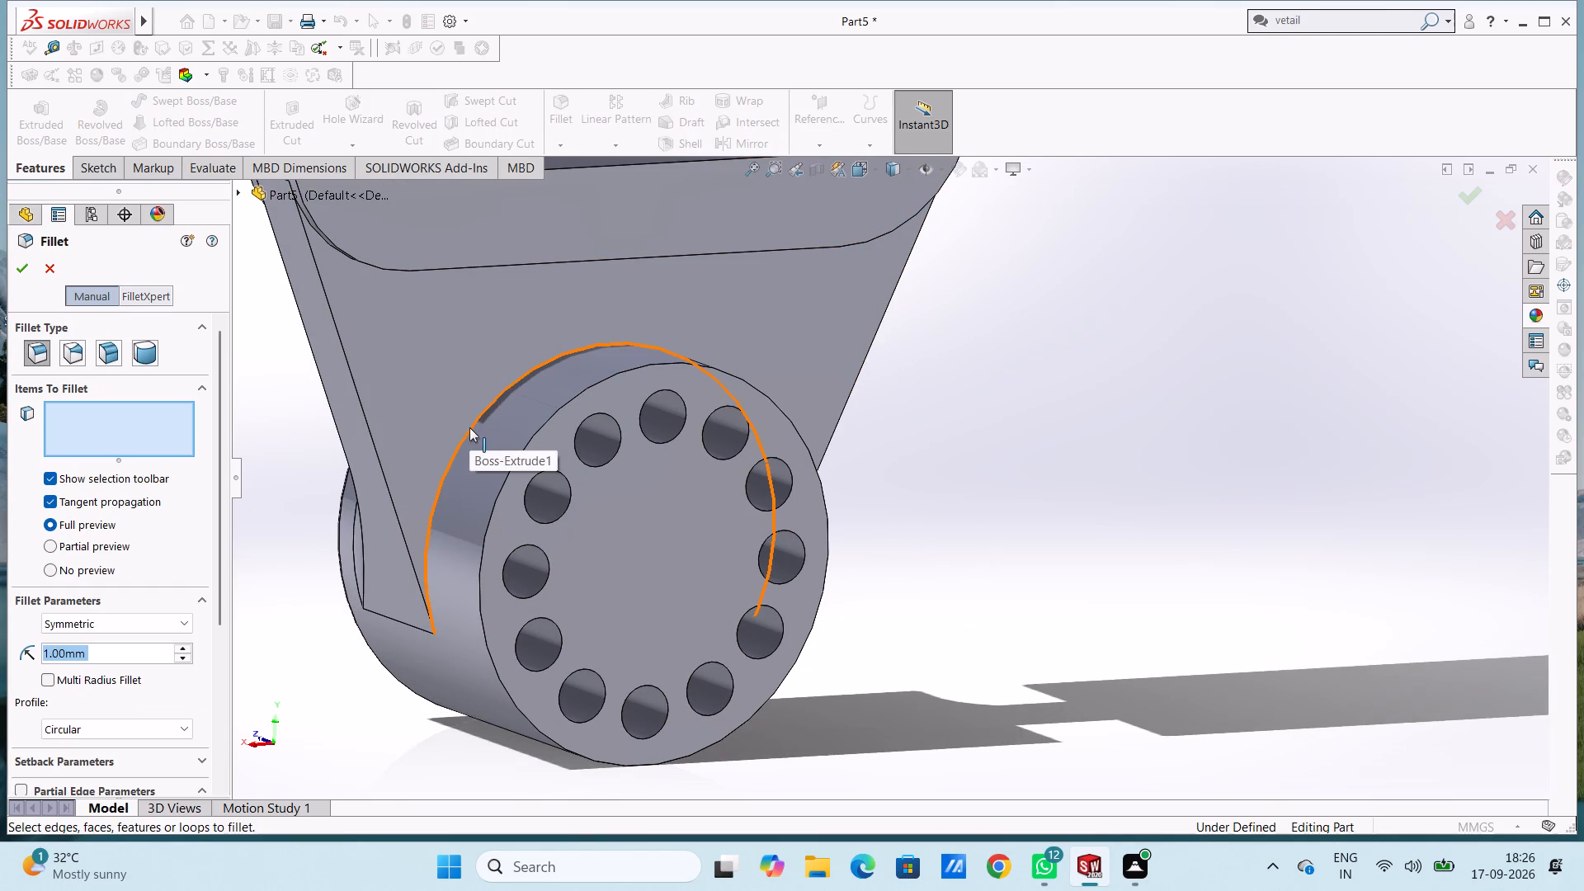
click(469, 429)
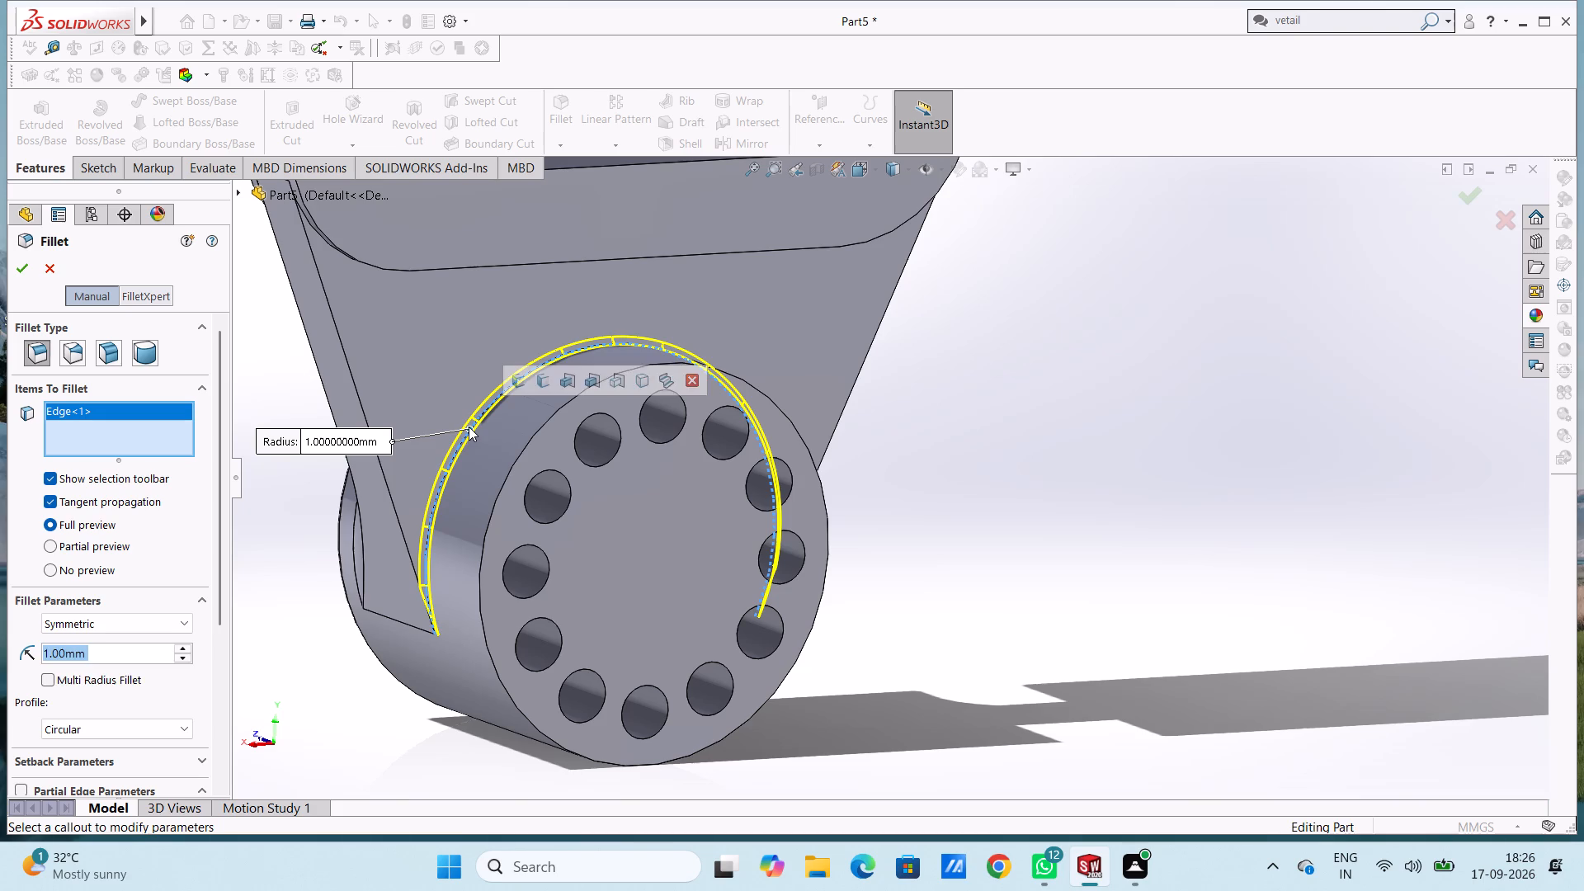
text(10)
key(Return)
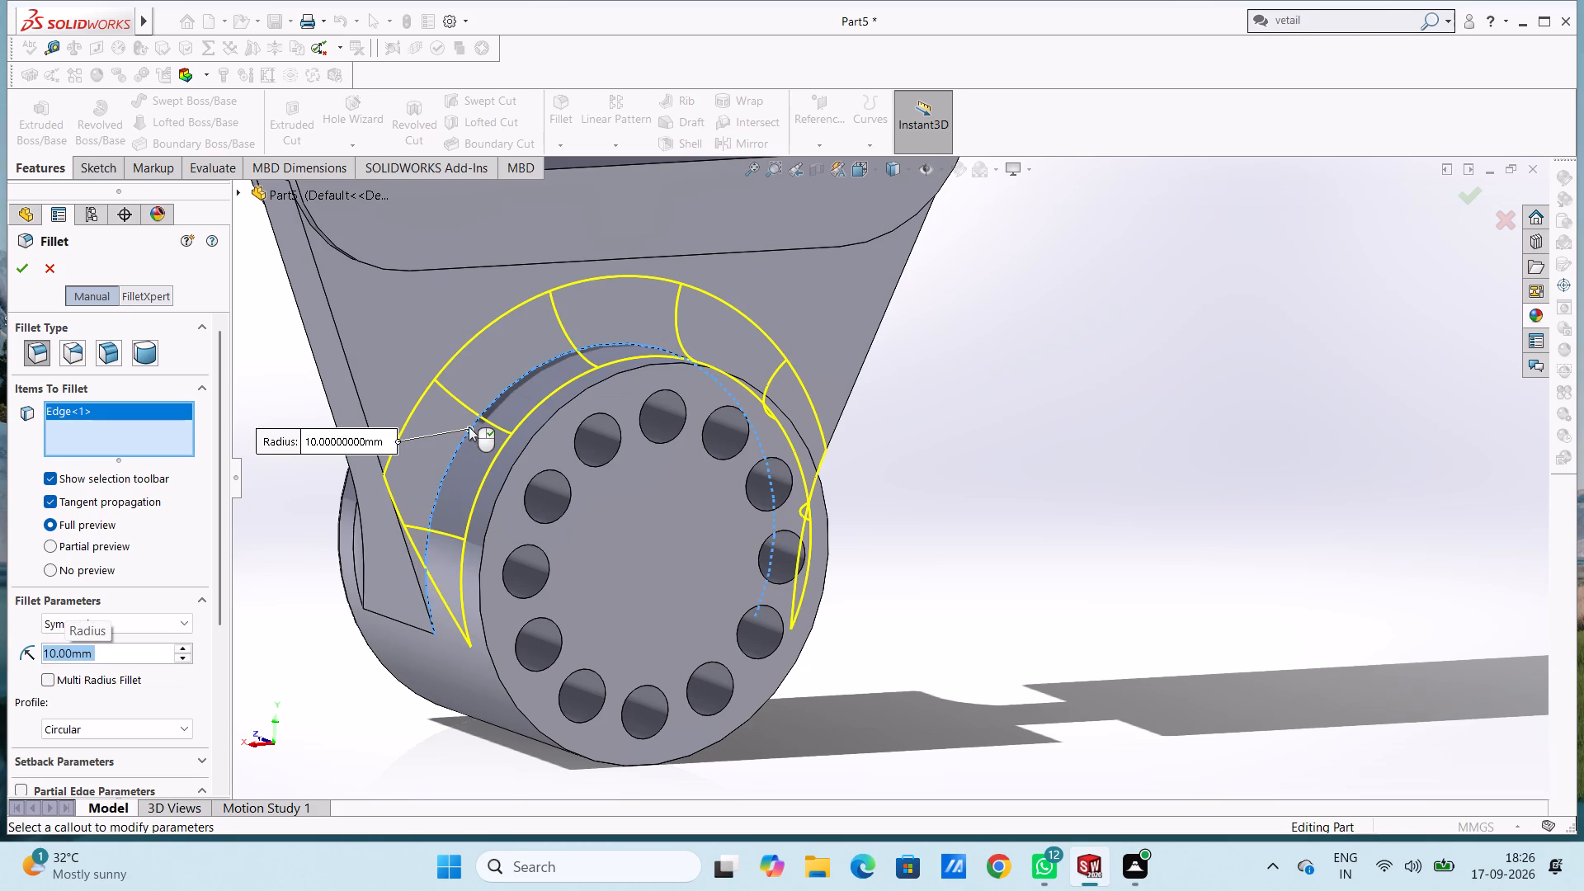
scroll(468, 427, up, 2)
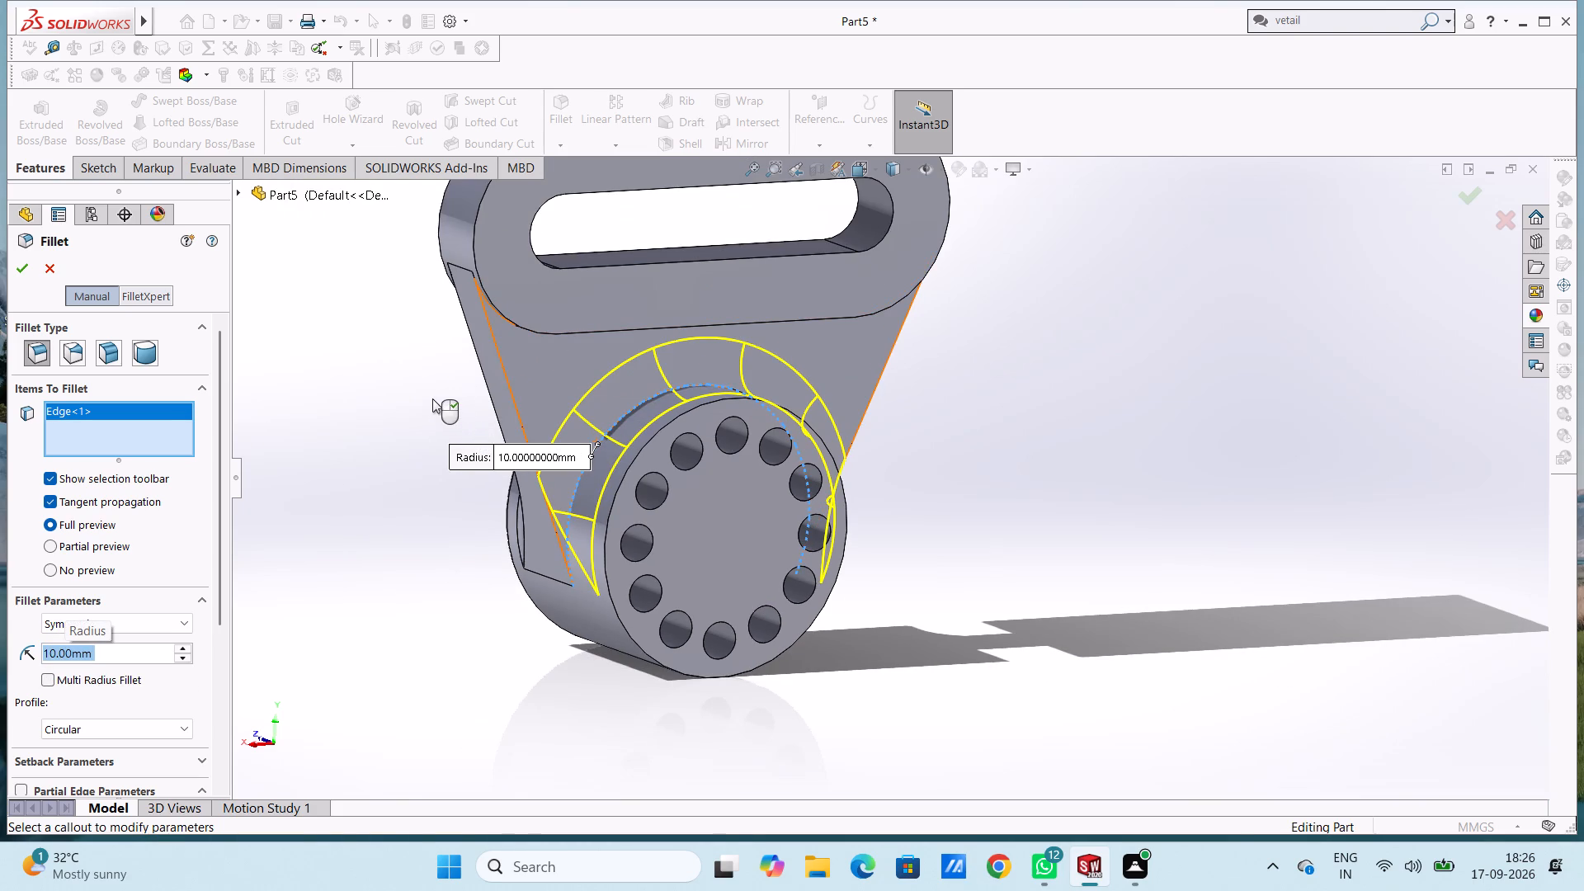
middle_drag(432, 398, 601, 501)
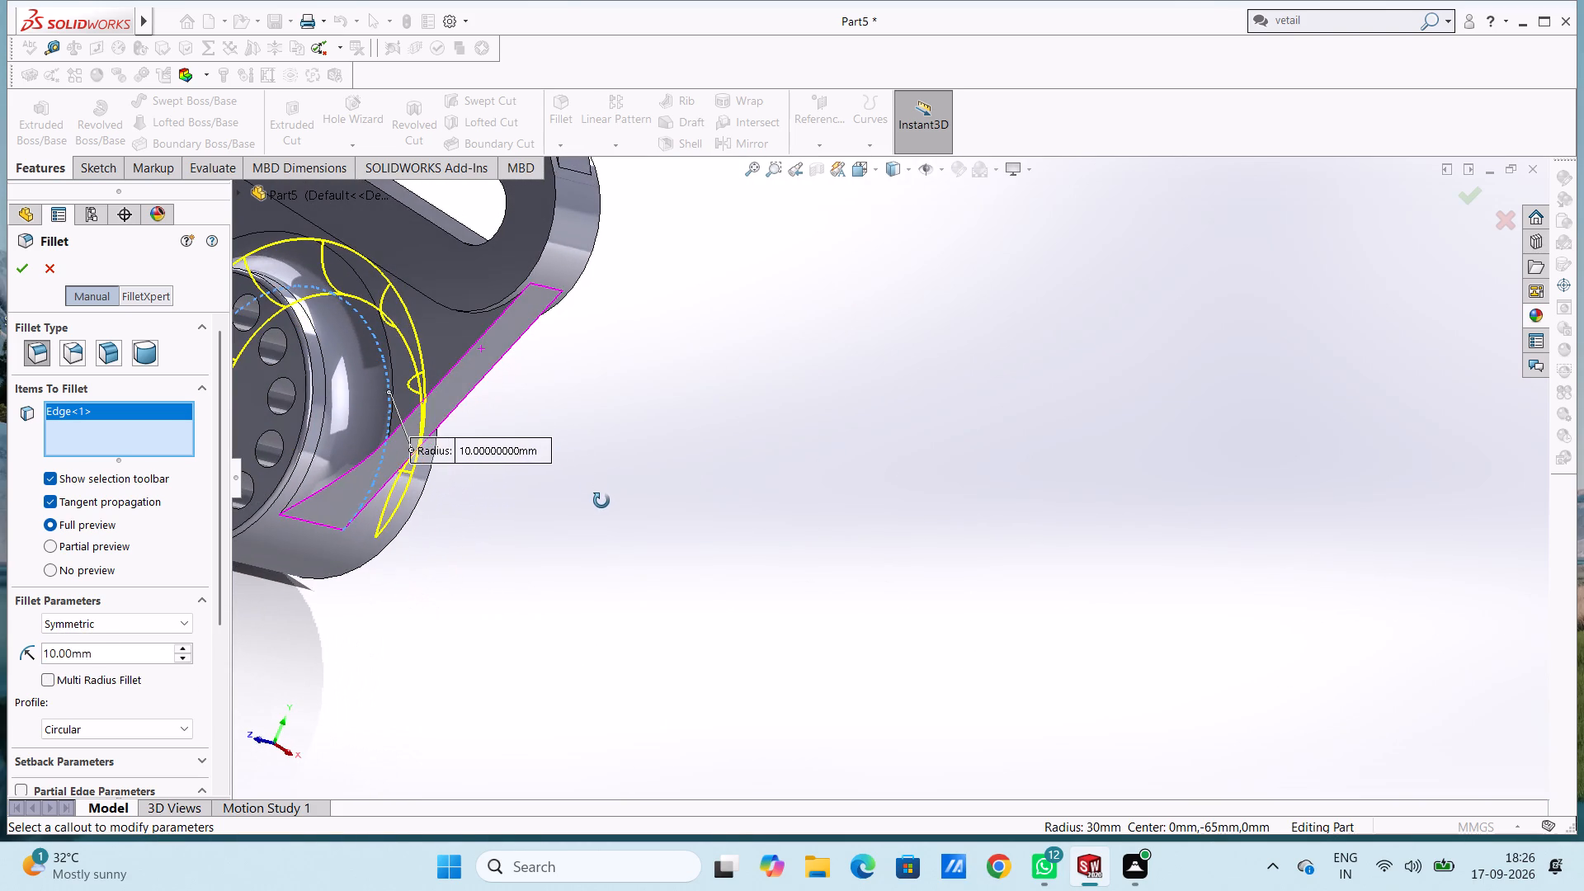
middle_drag(601, 501, 434, 345)
scroll(433, 344, up, 1)
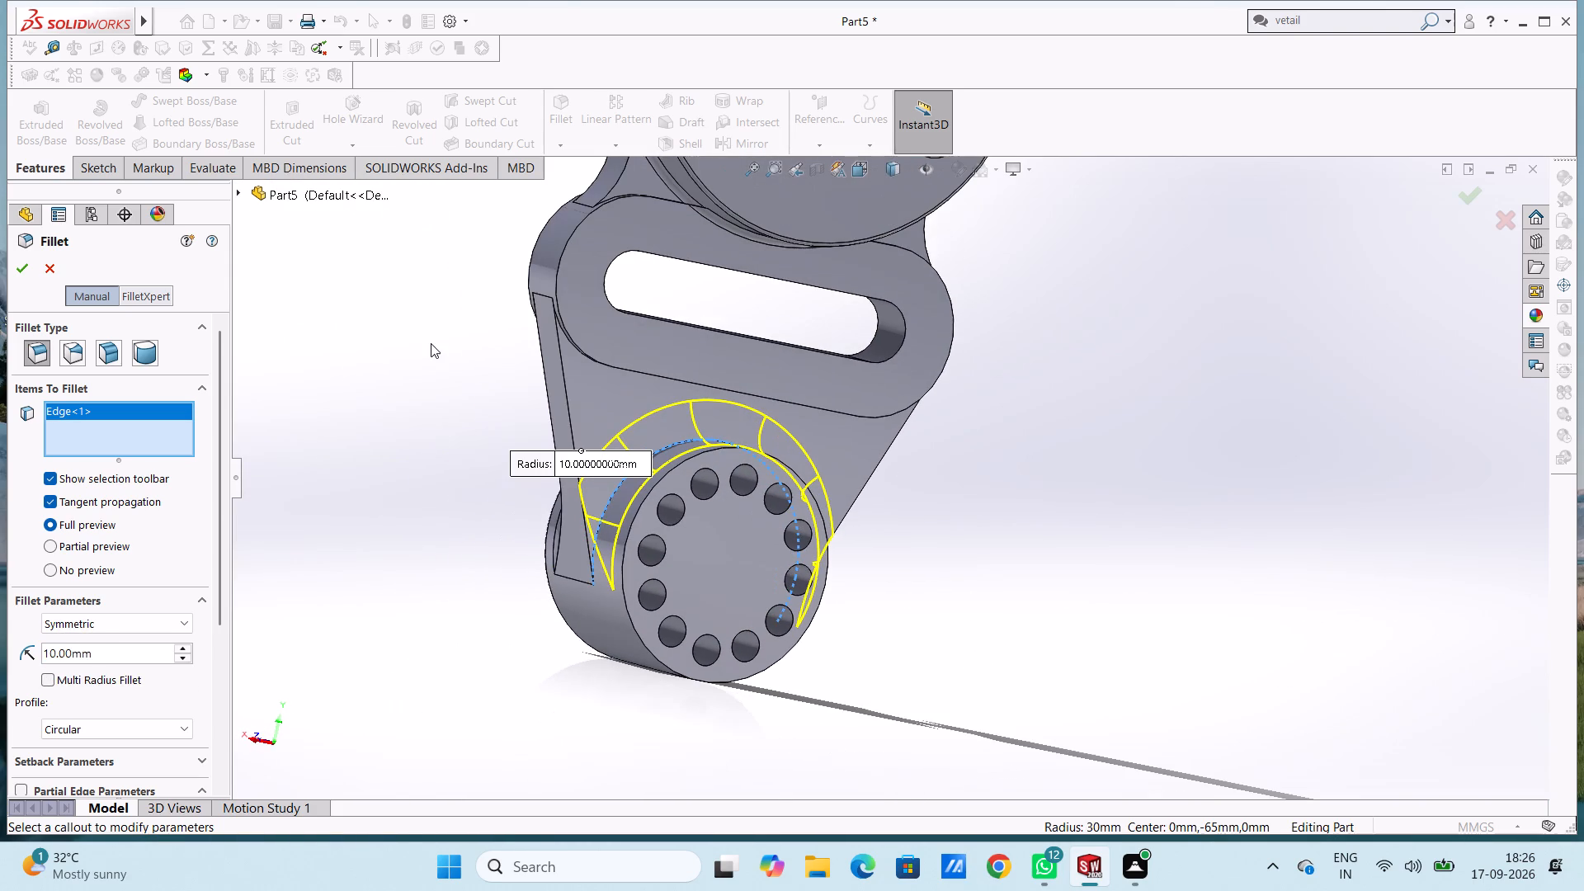
click(18, 272)
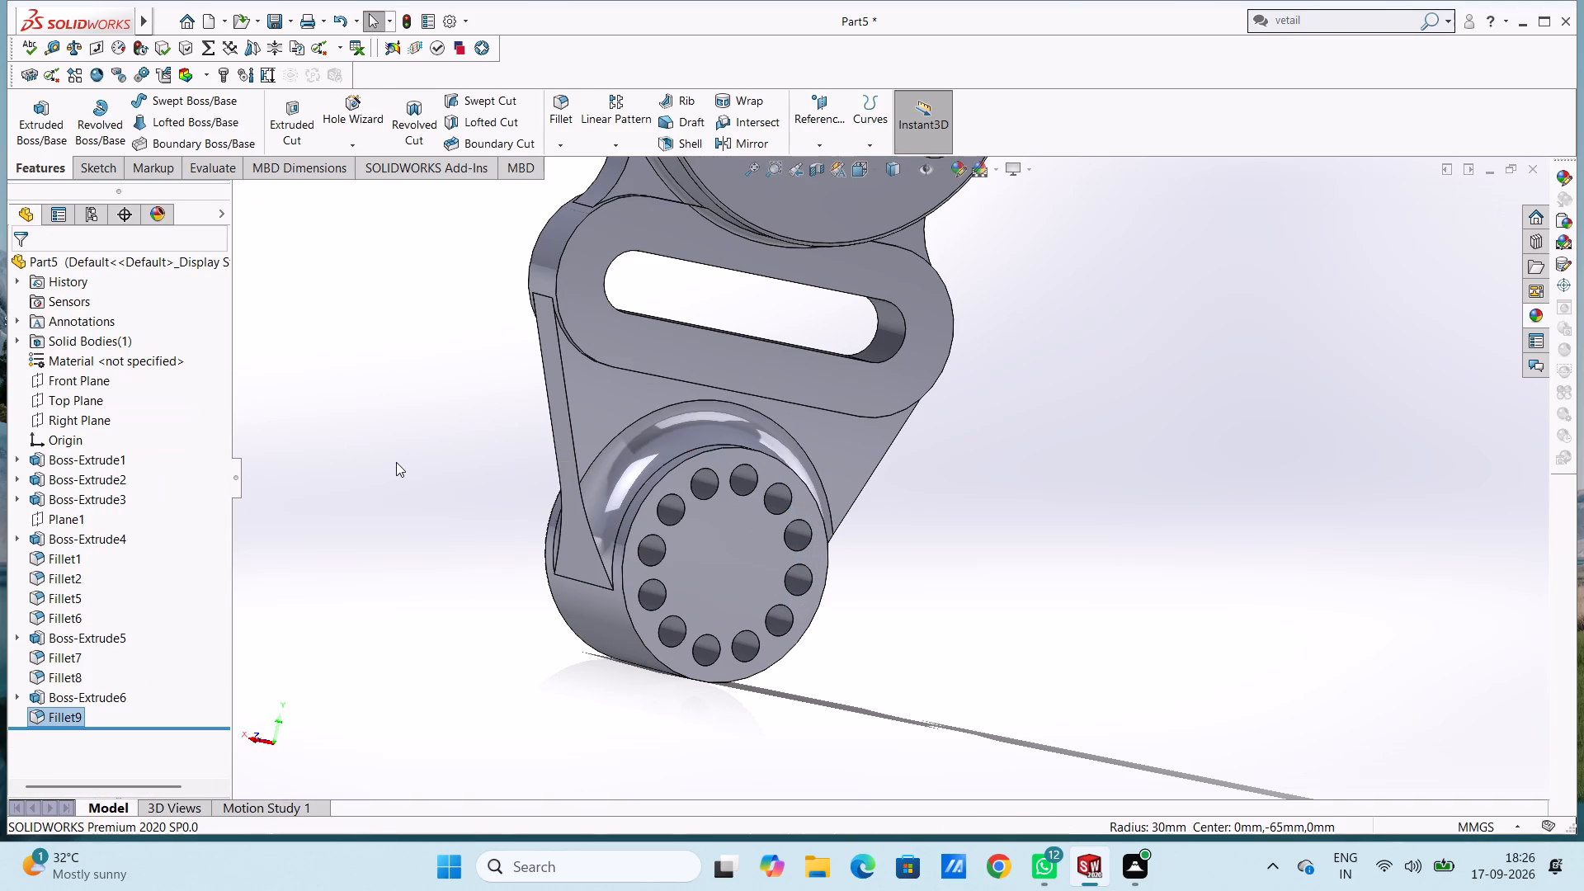
Fillet the outer rim edge of the back 12-hole disc's face with a 1 mm radius.
middle_drag(398, 463, 568, 563)
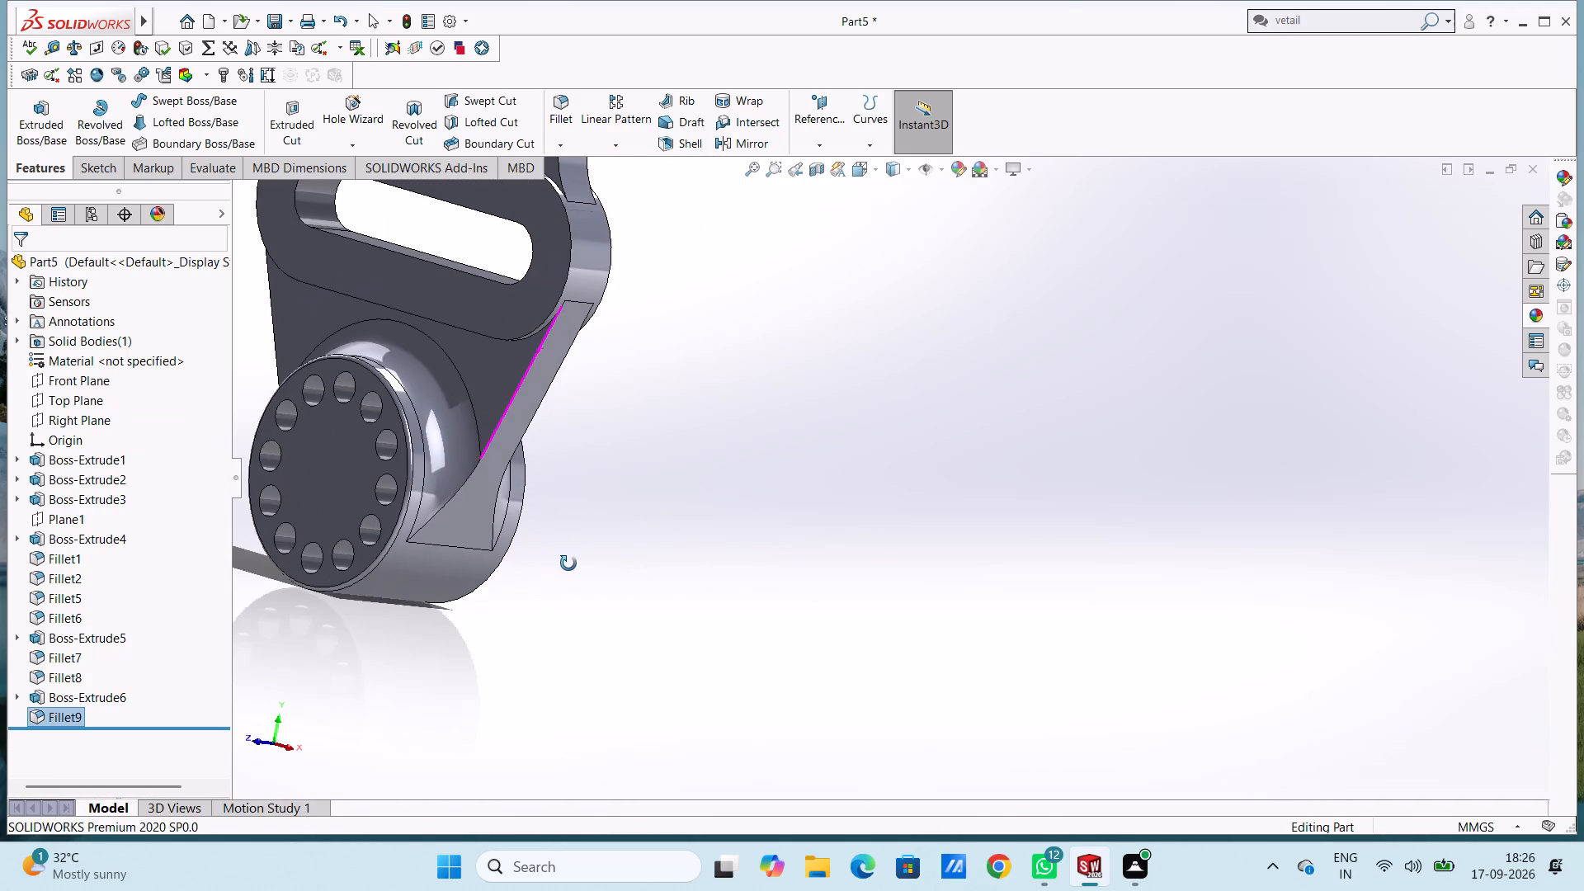
middle_drag(568, 563, 440, 357)
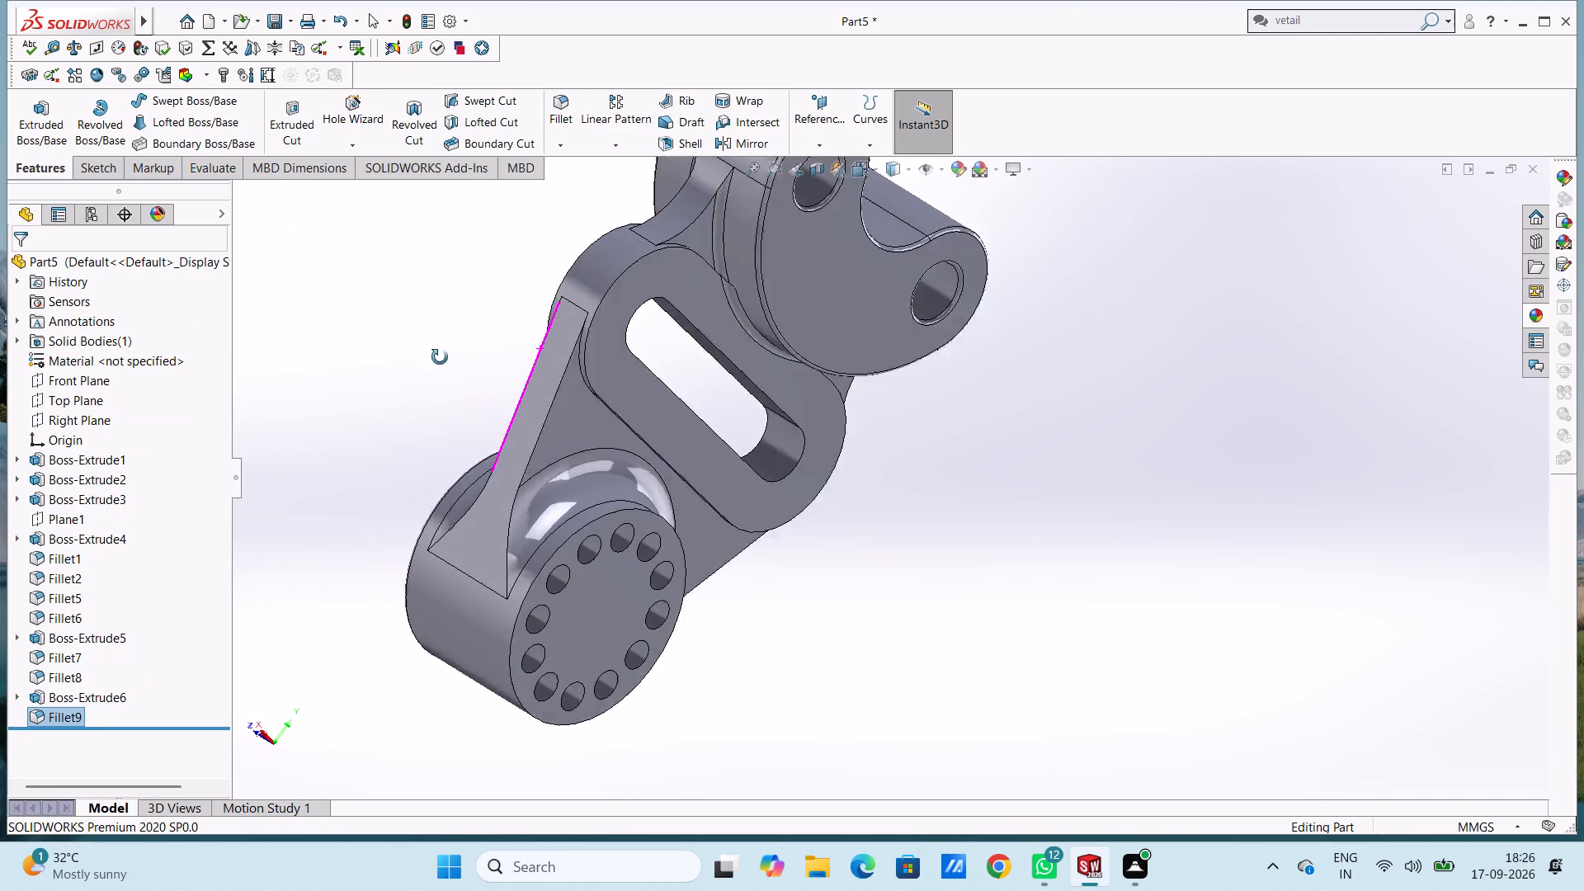
middle_drag(440, 357, 422, 360)
scroll(541, 445, down, 1)
scroll(604, 520, down, 1)
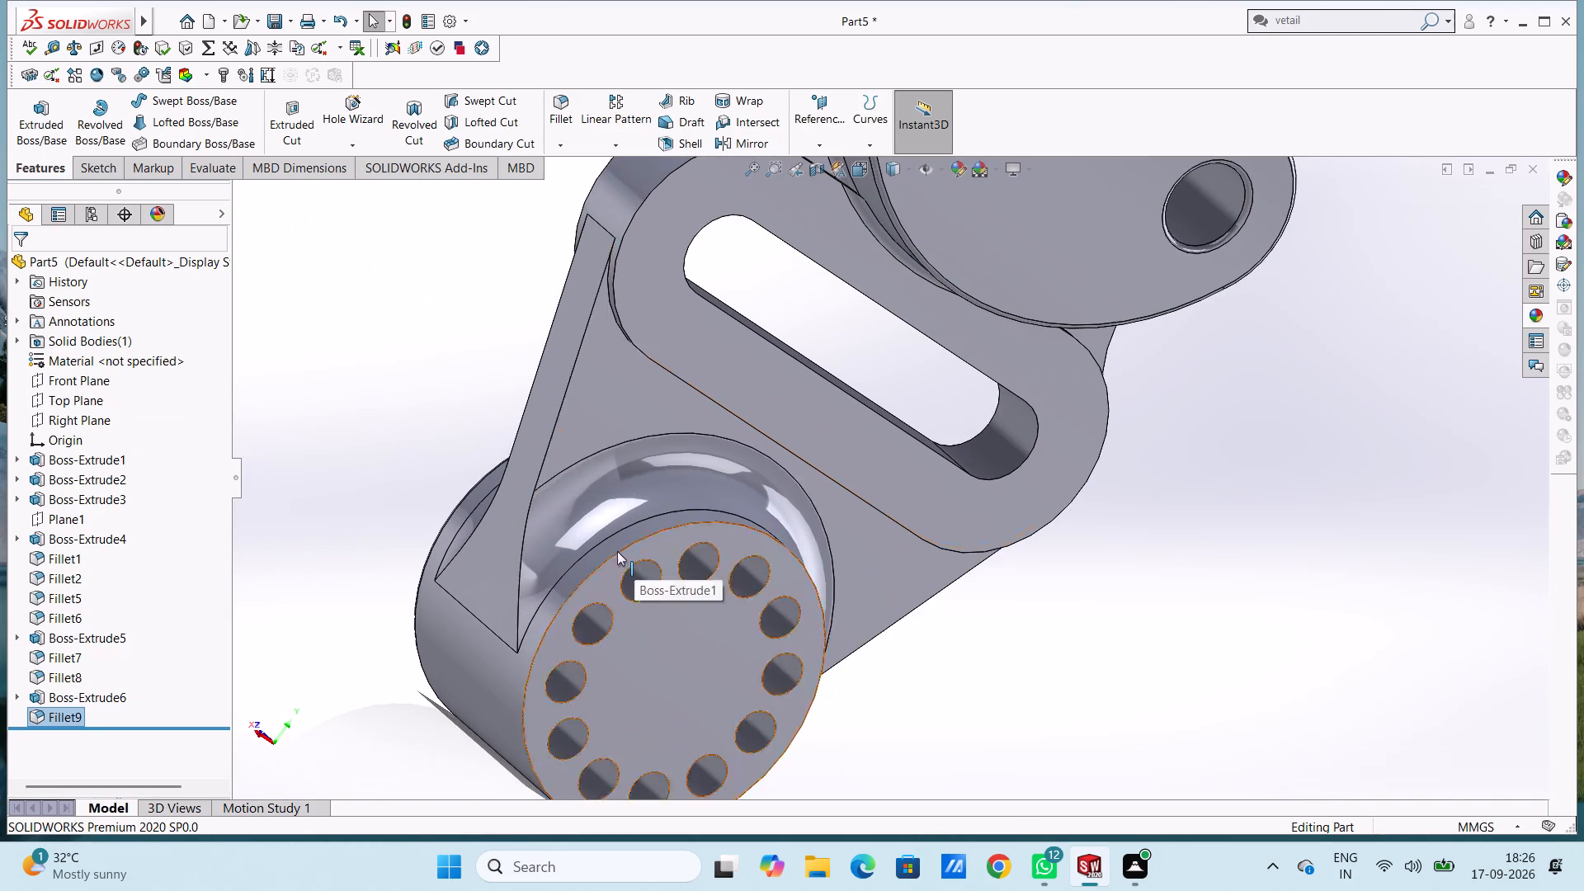
click(559, 104)
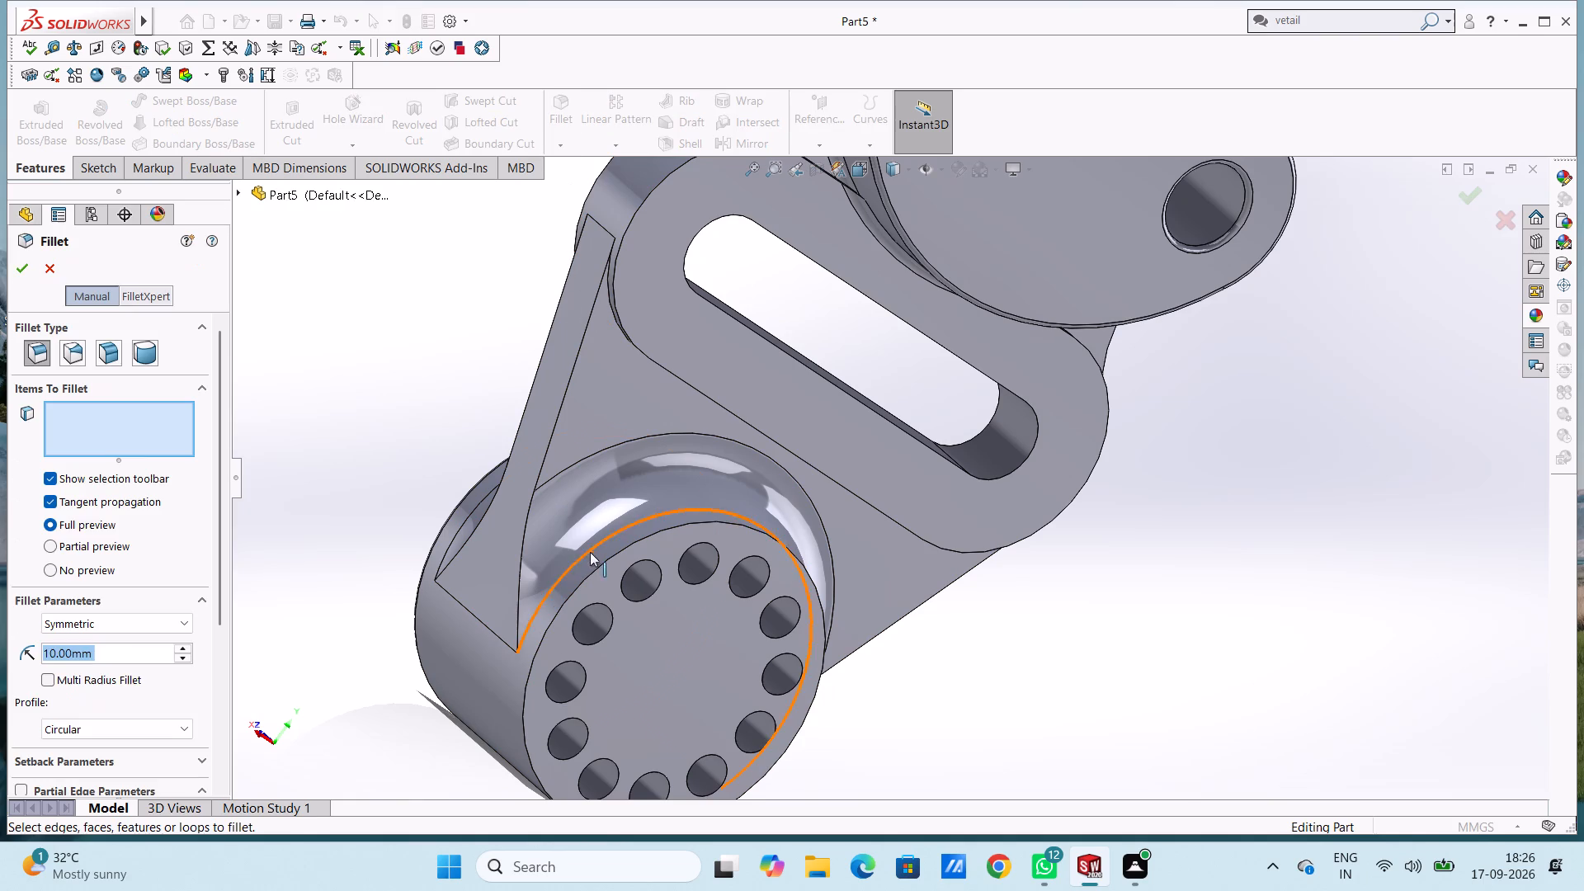
click(599, 565)
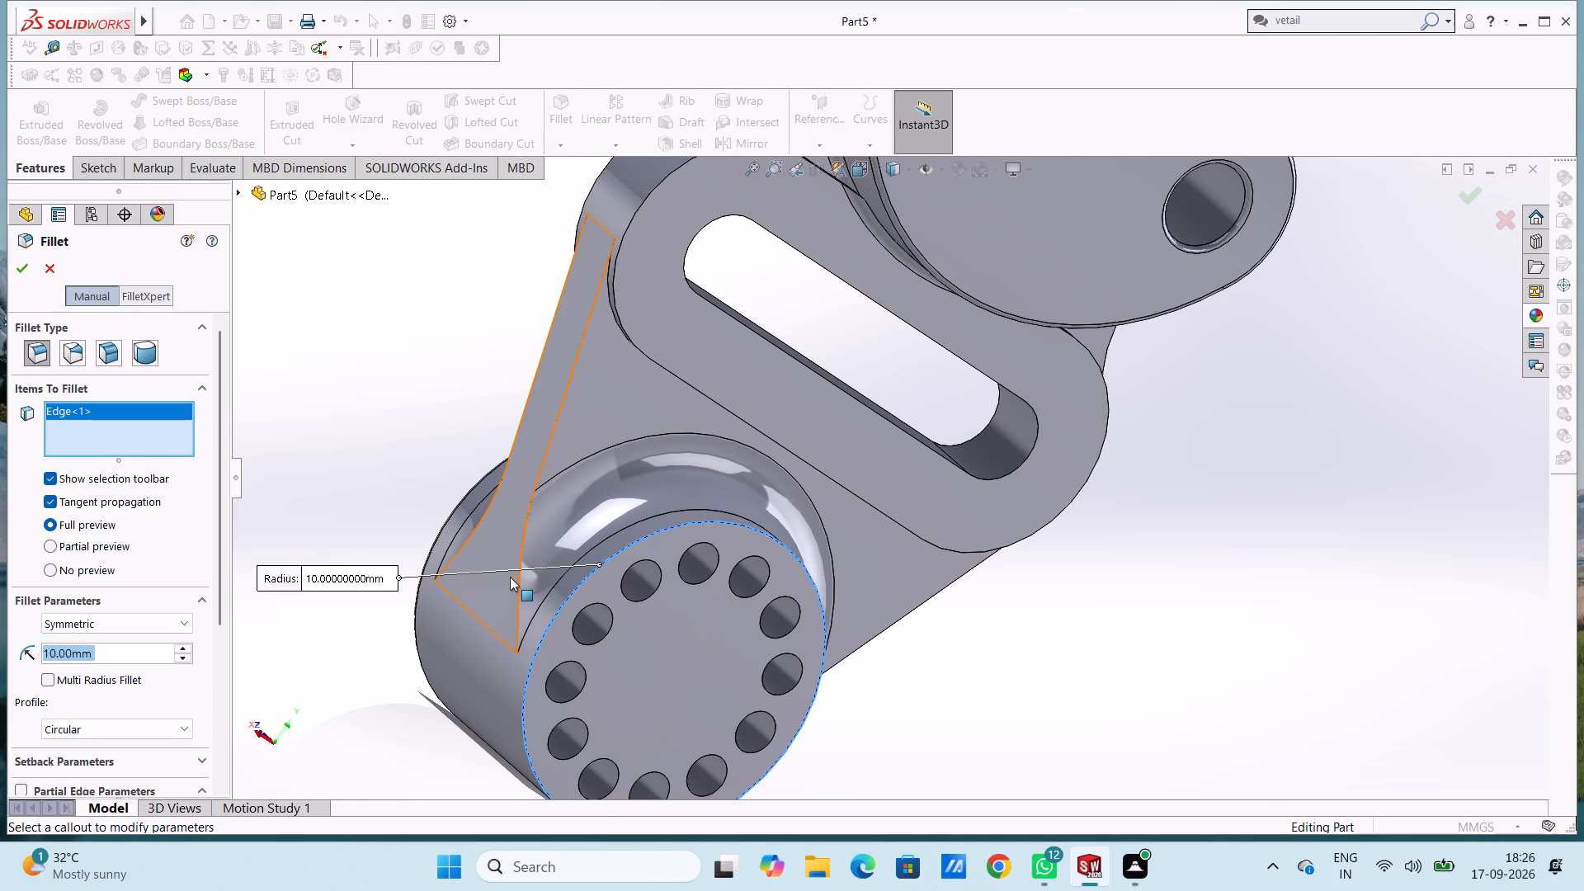
key(1)
key(Return)
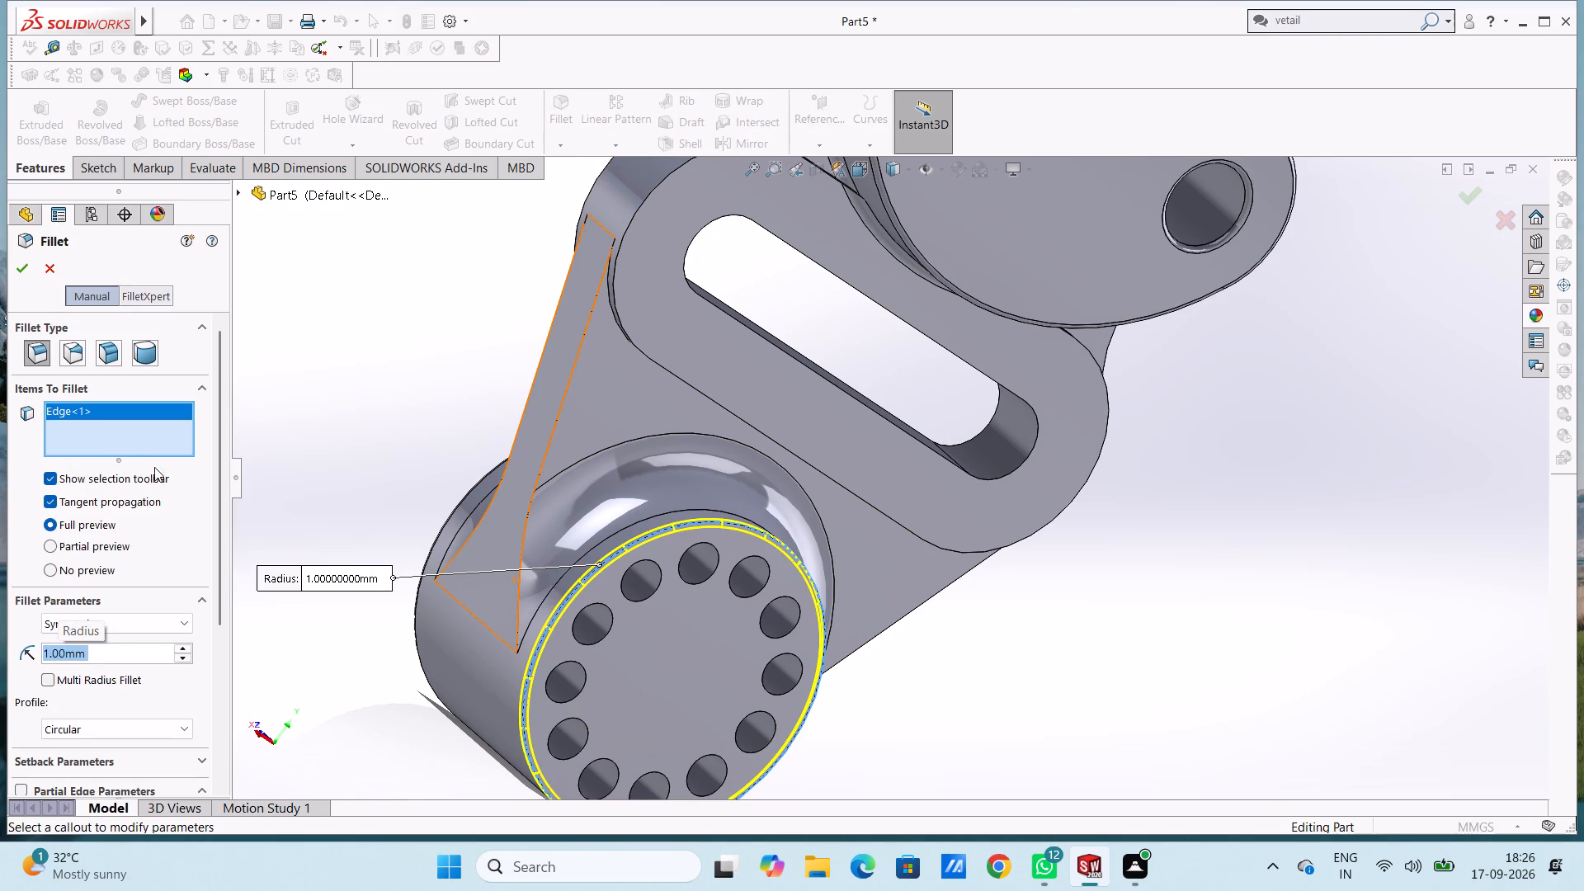
click(13, 272)
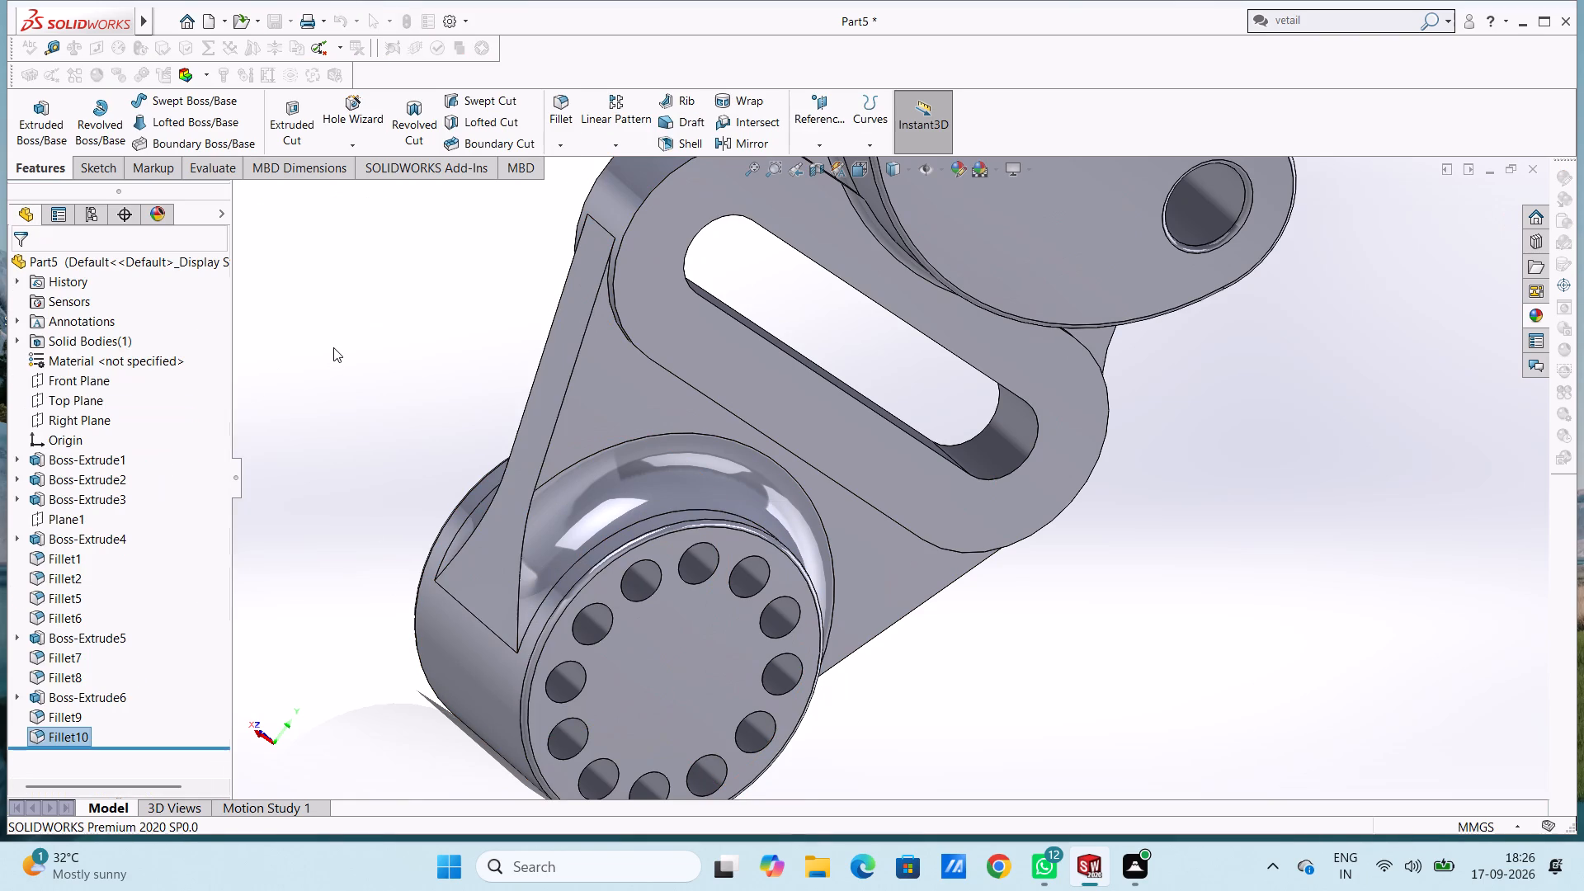
Start a sketch on the front 12-hole disc's face and draw a 4 mm radius circle centred on the topmost hole.
click(335, 346)
middle_drag(343, 346, 382, 479)
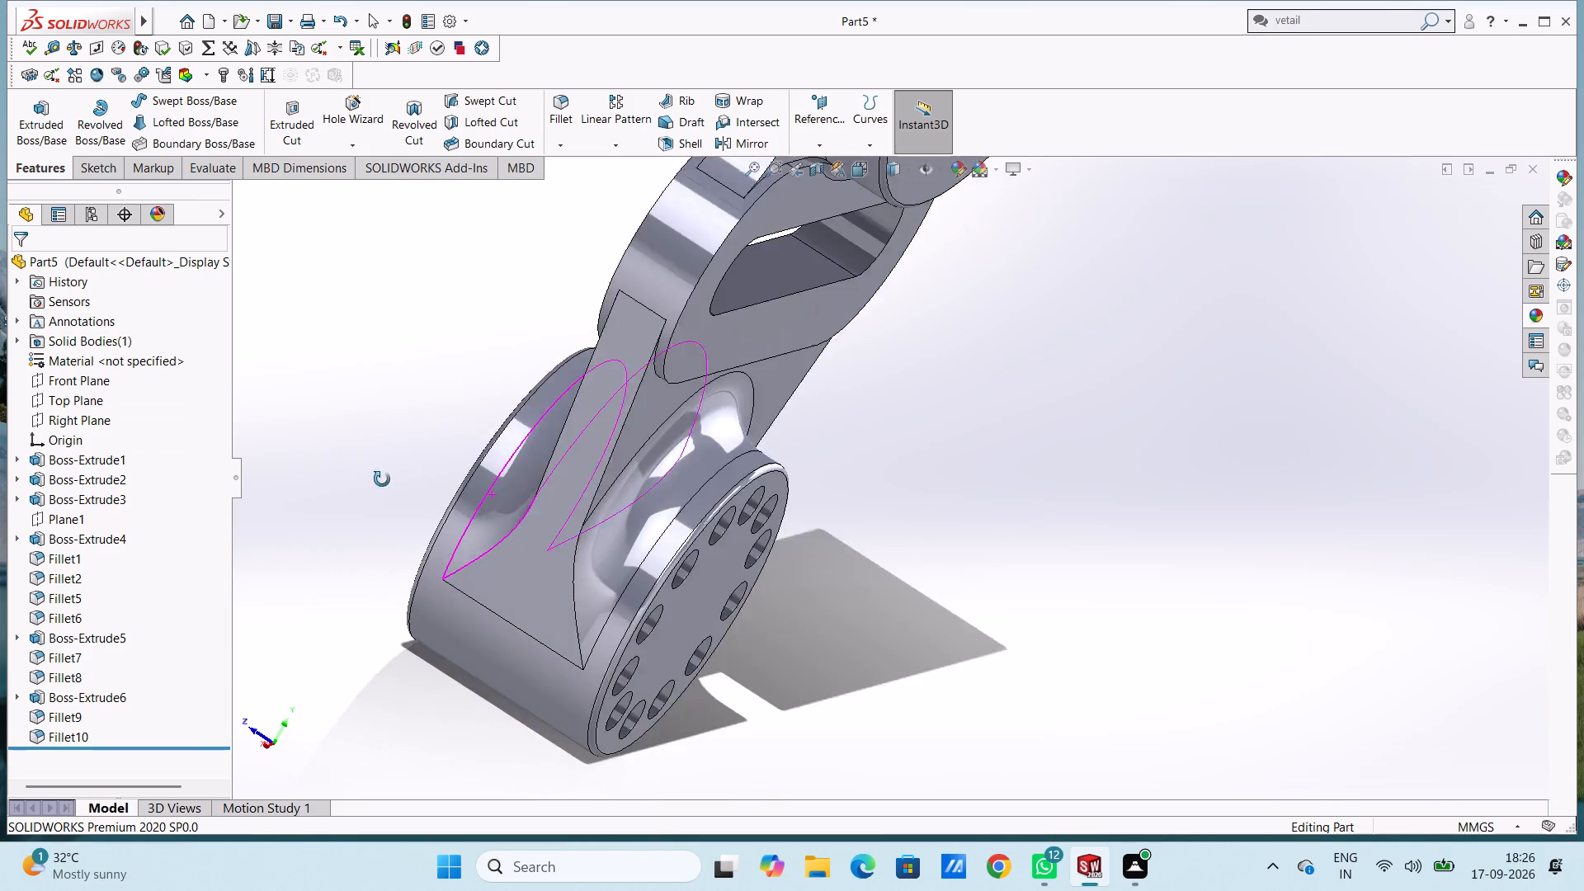
middle_drag(382, 479, 277, 379)
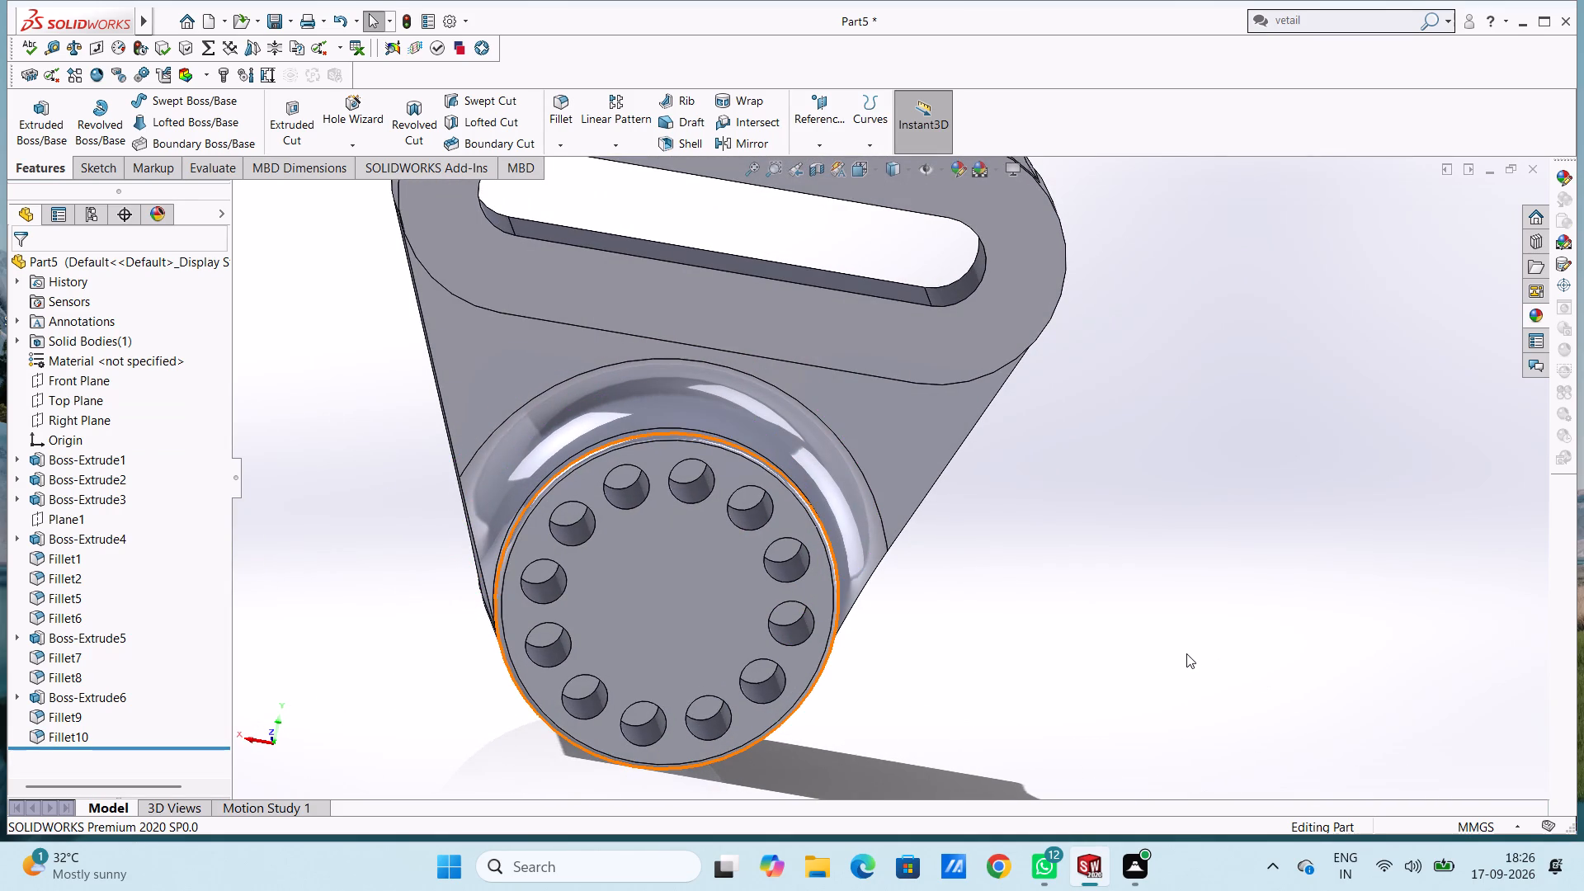
key(ctrl+1)
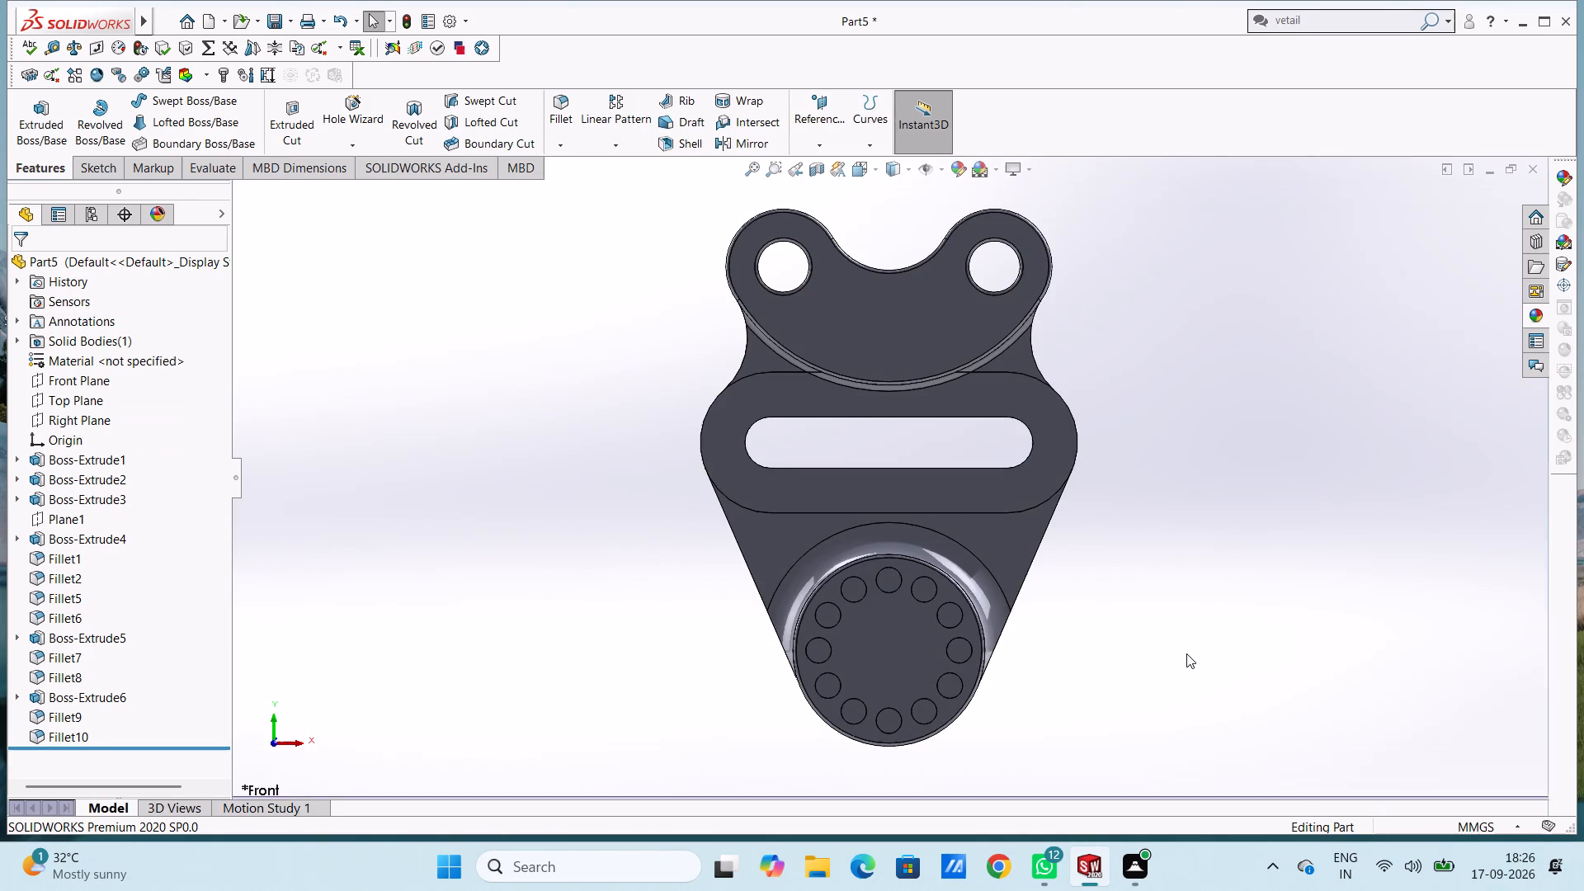
scroll(990, 546, down, 4)
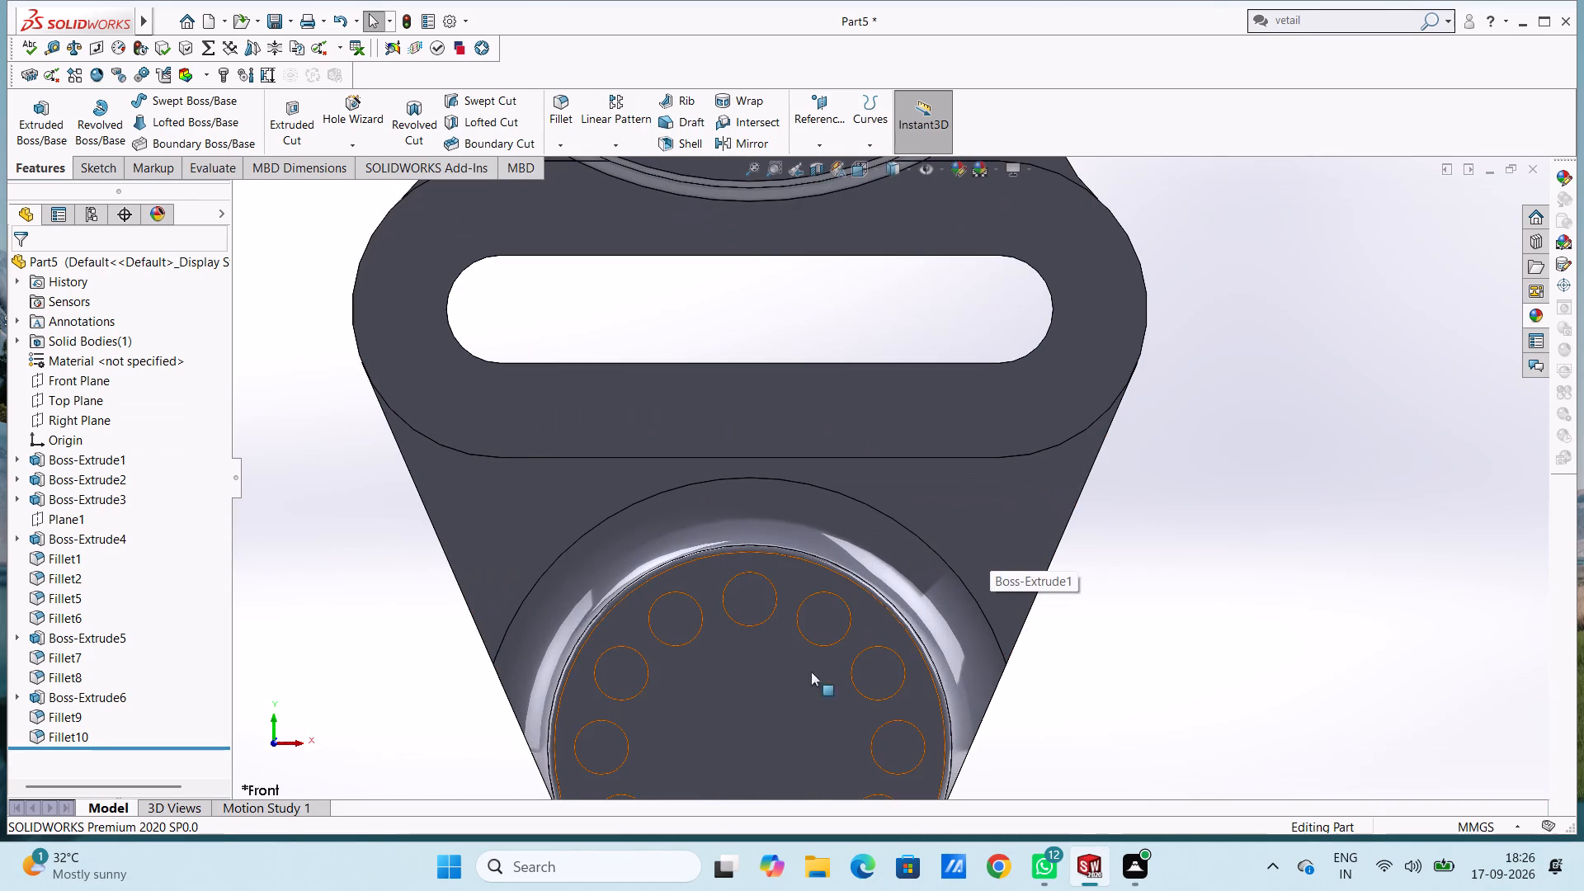
click(740, 705)
click(813, 661)
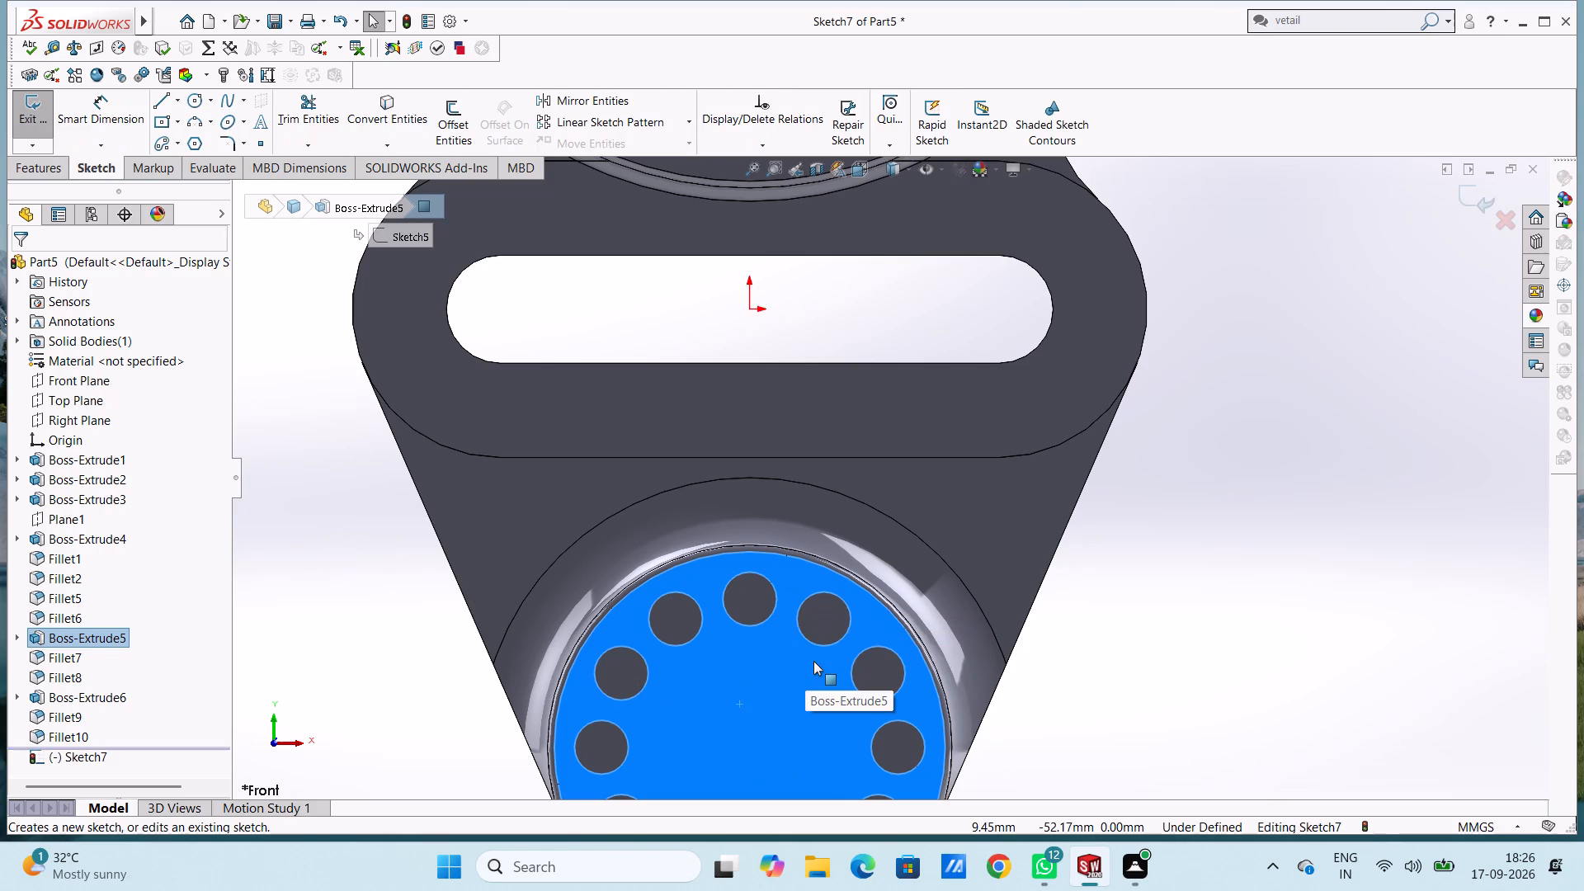
scroll(813, 660, up, 5)
click(1141, 509)
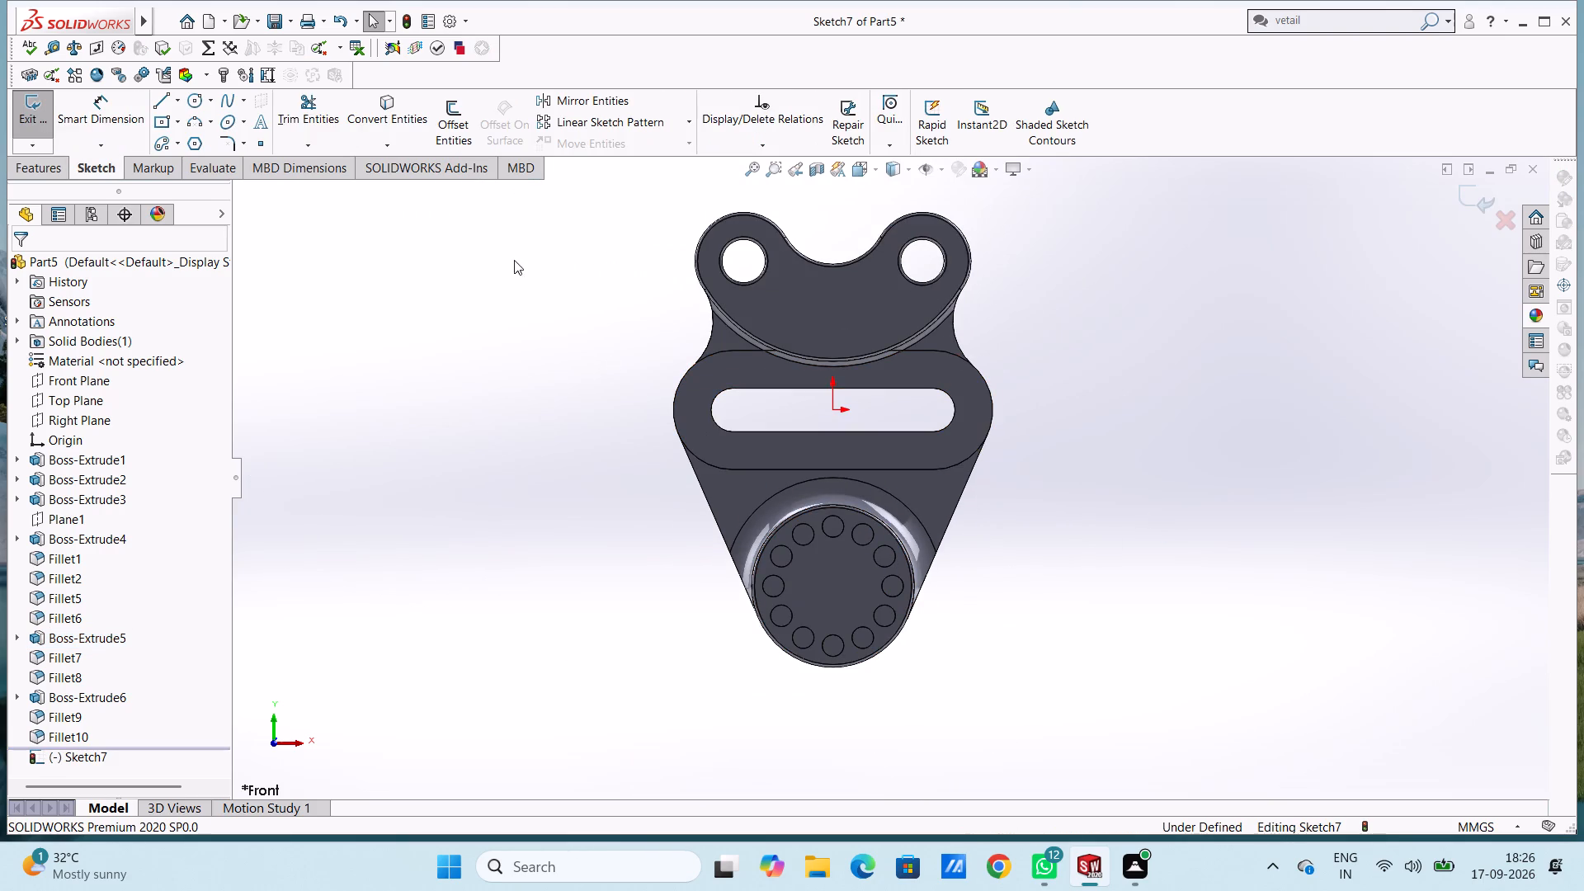
click(186, 104)
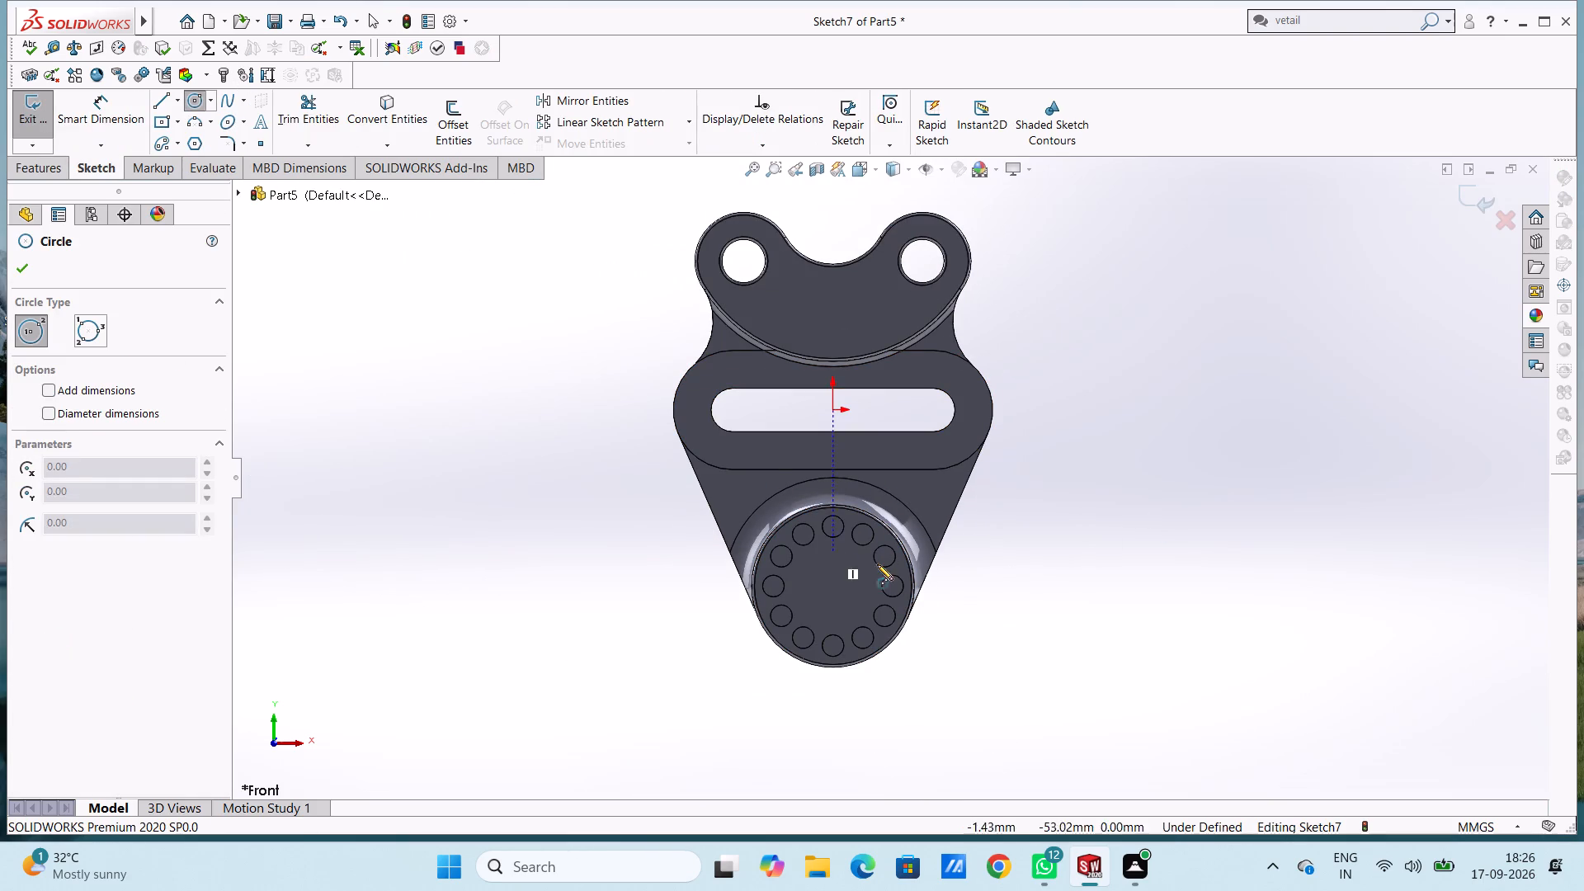
scroll(887, 567, down, 3)
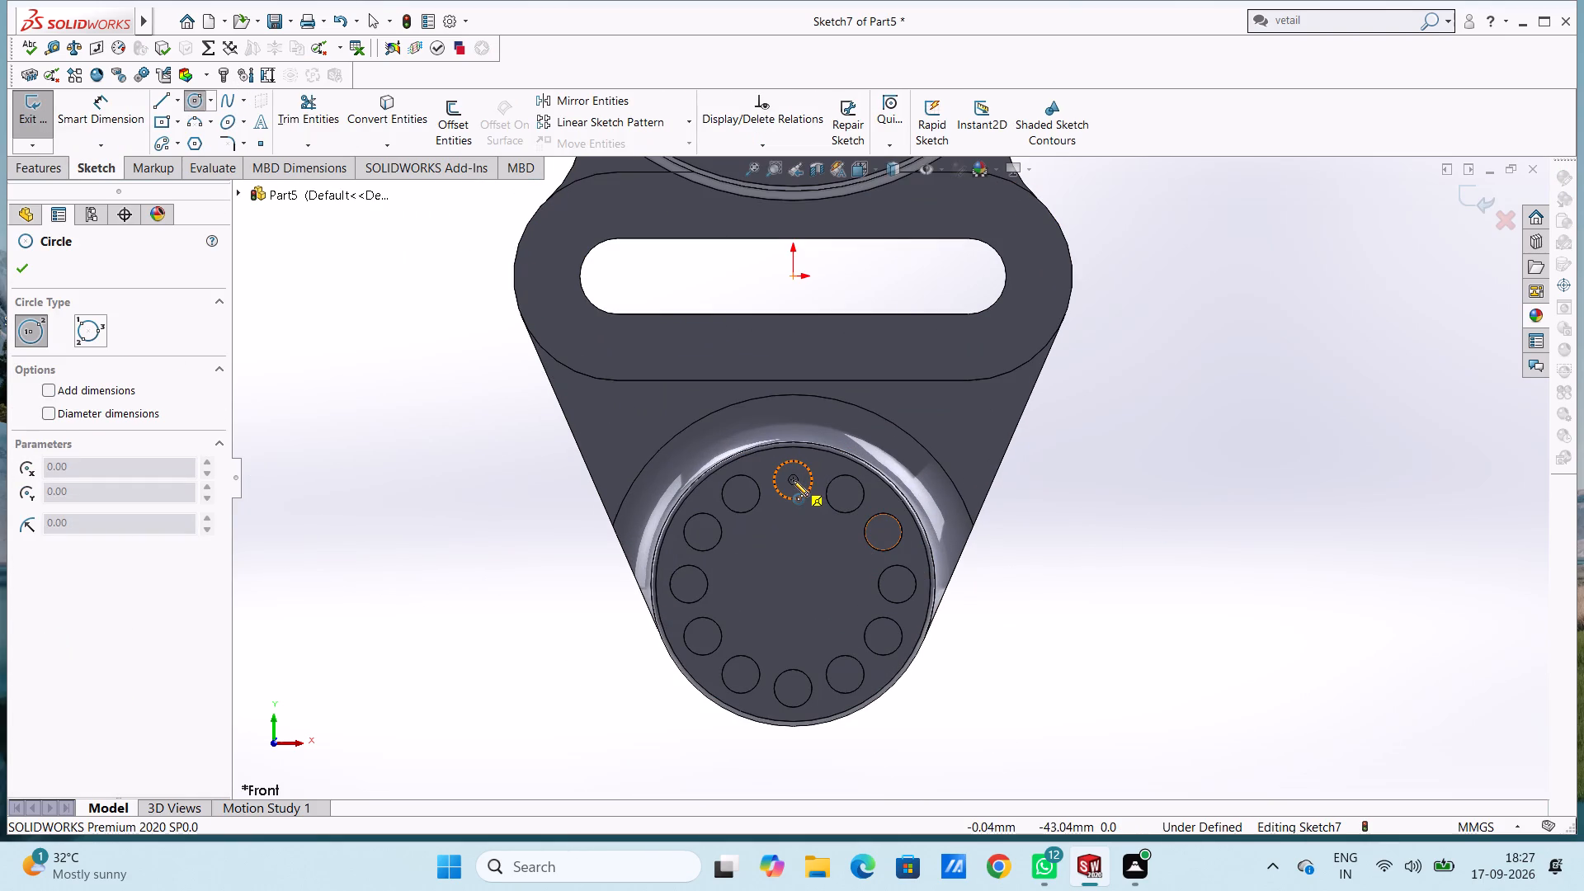
click(793, 480)
click(805, 498)
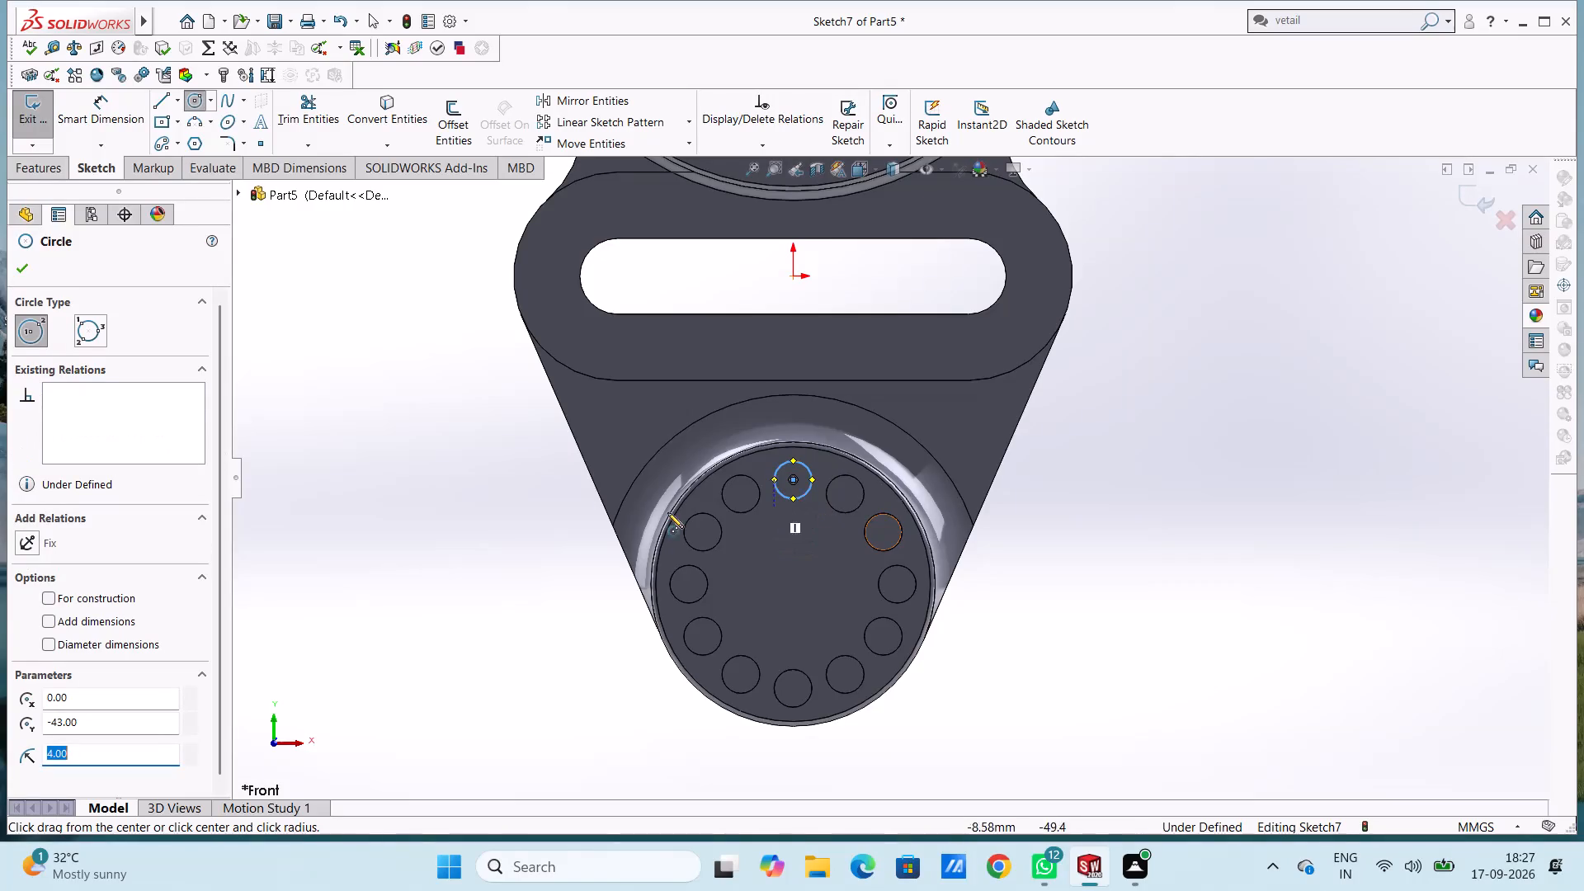
Dimension the diameter of the circle sketched over the topmost hole.
click(111, 116)
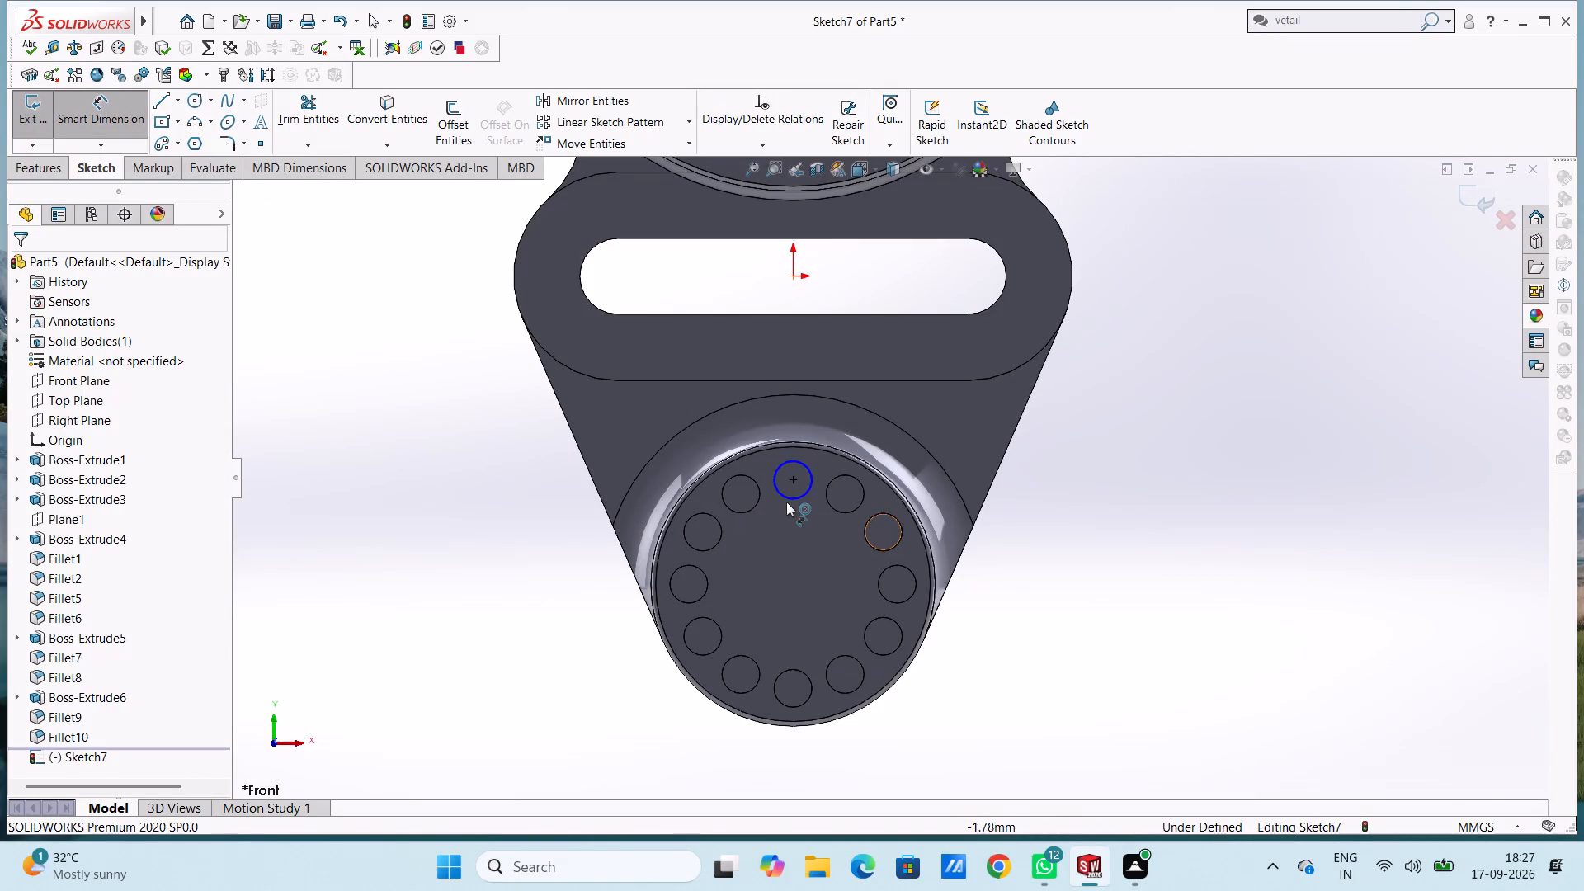
click(786, 499)
click(416, 325)
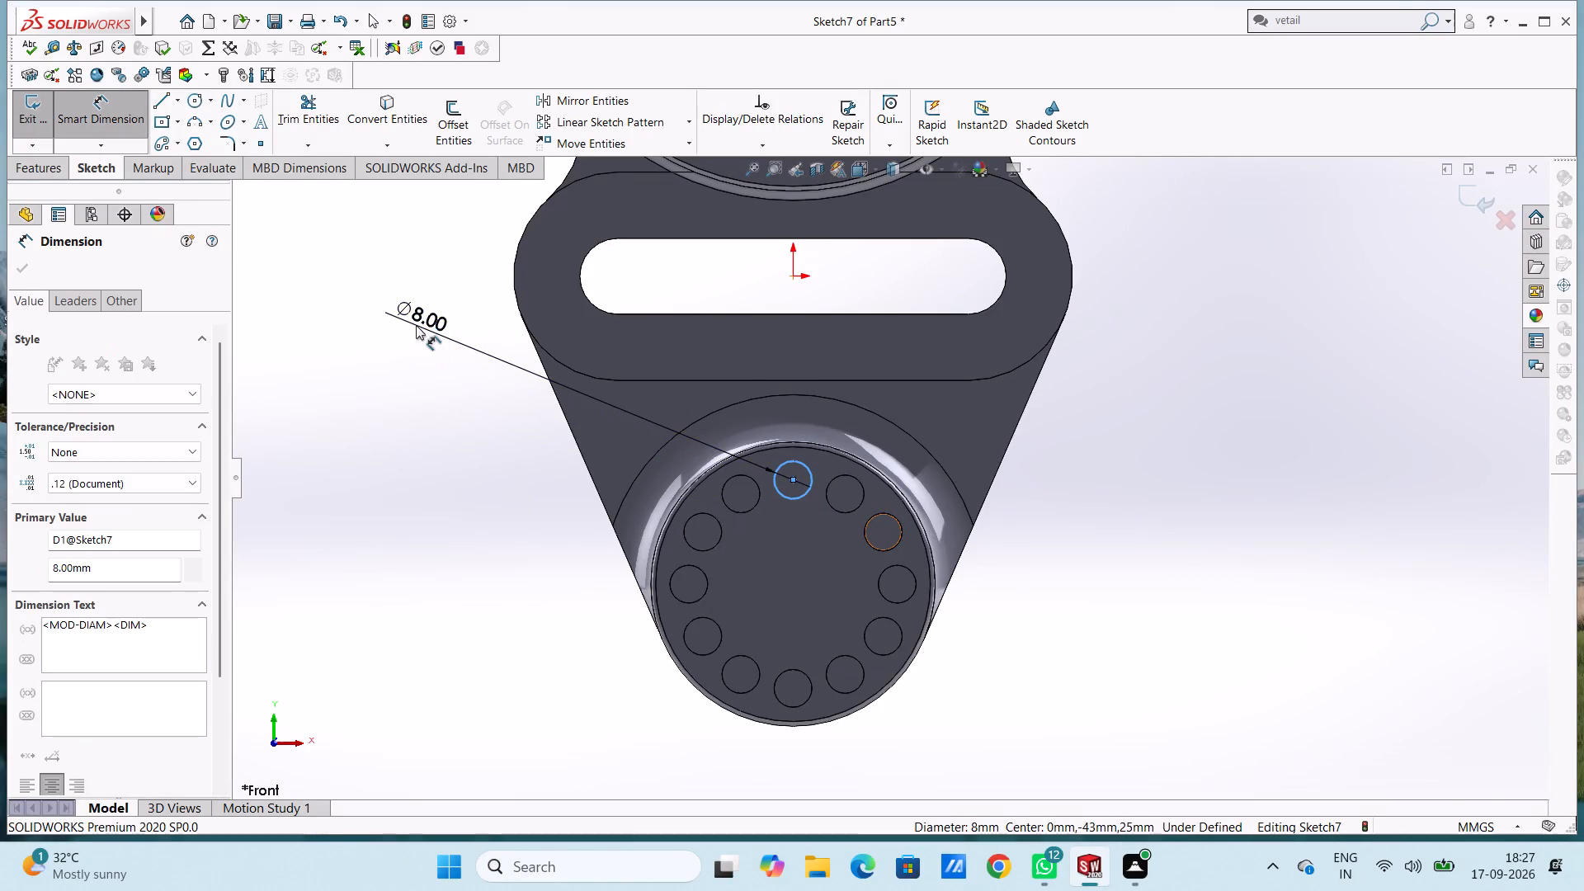
click(346, 302)
click(305, 328)
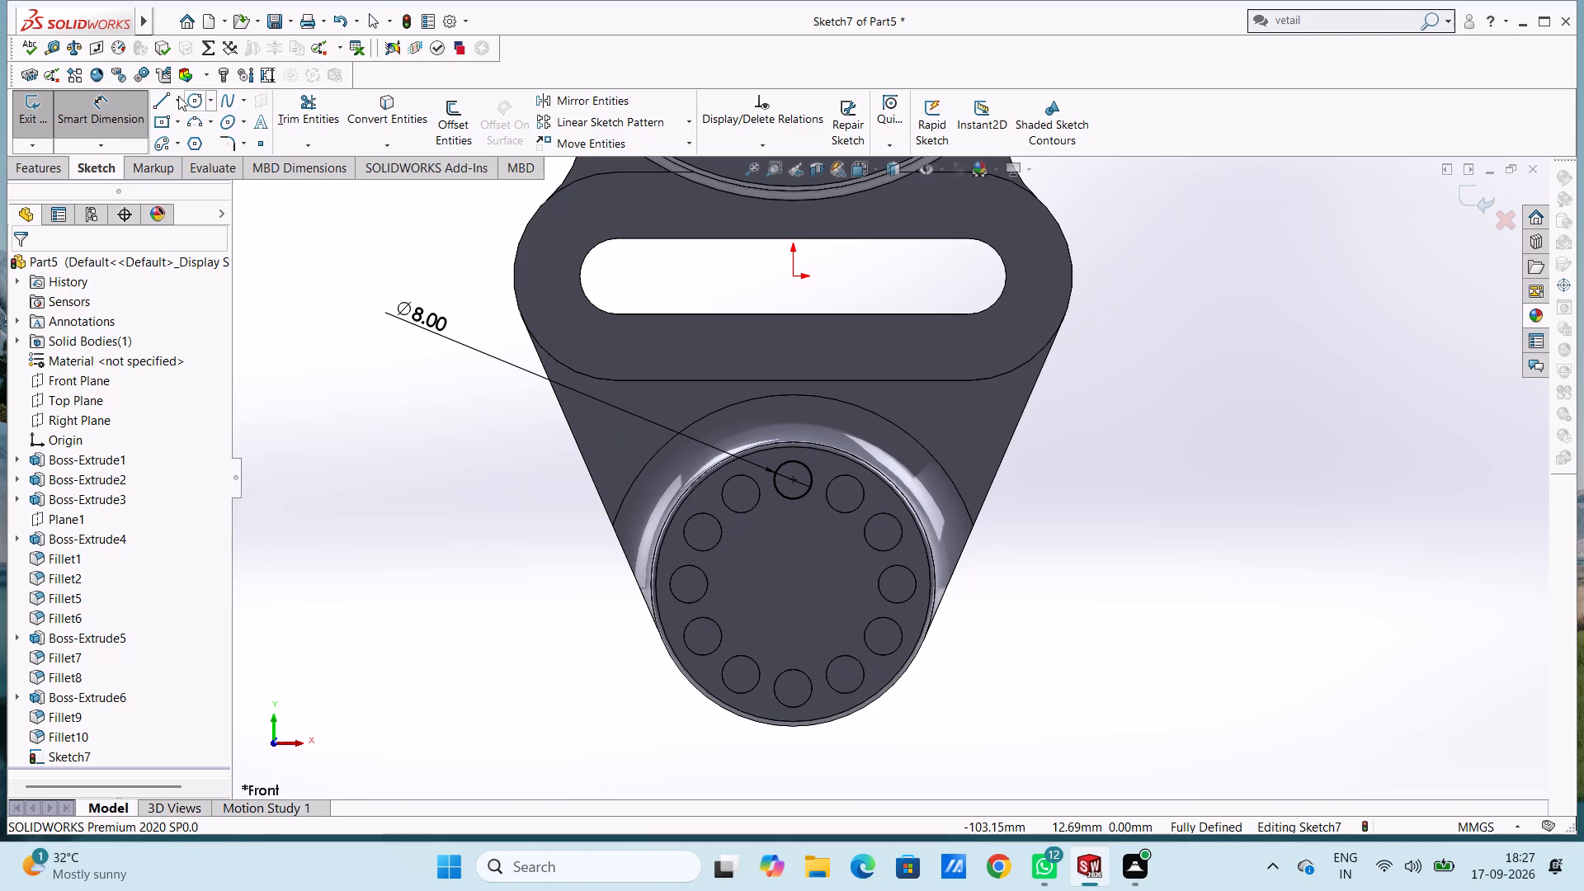
click(107, 120)
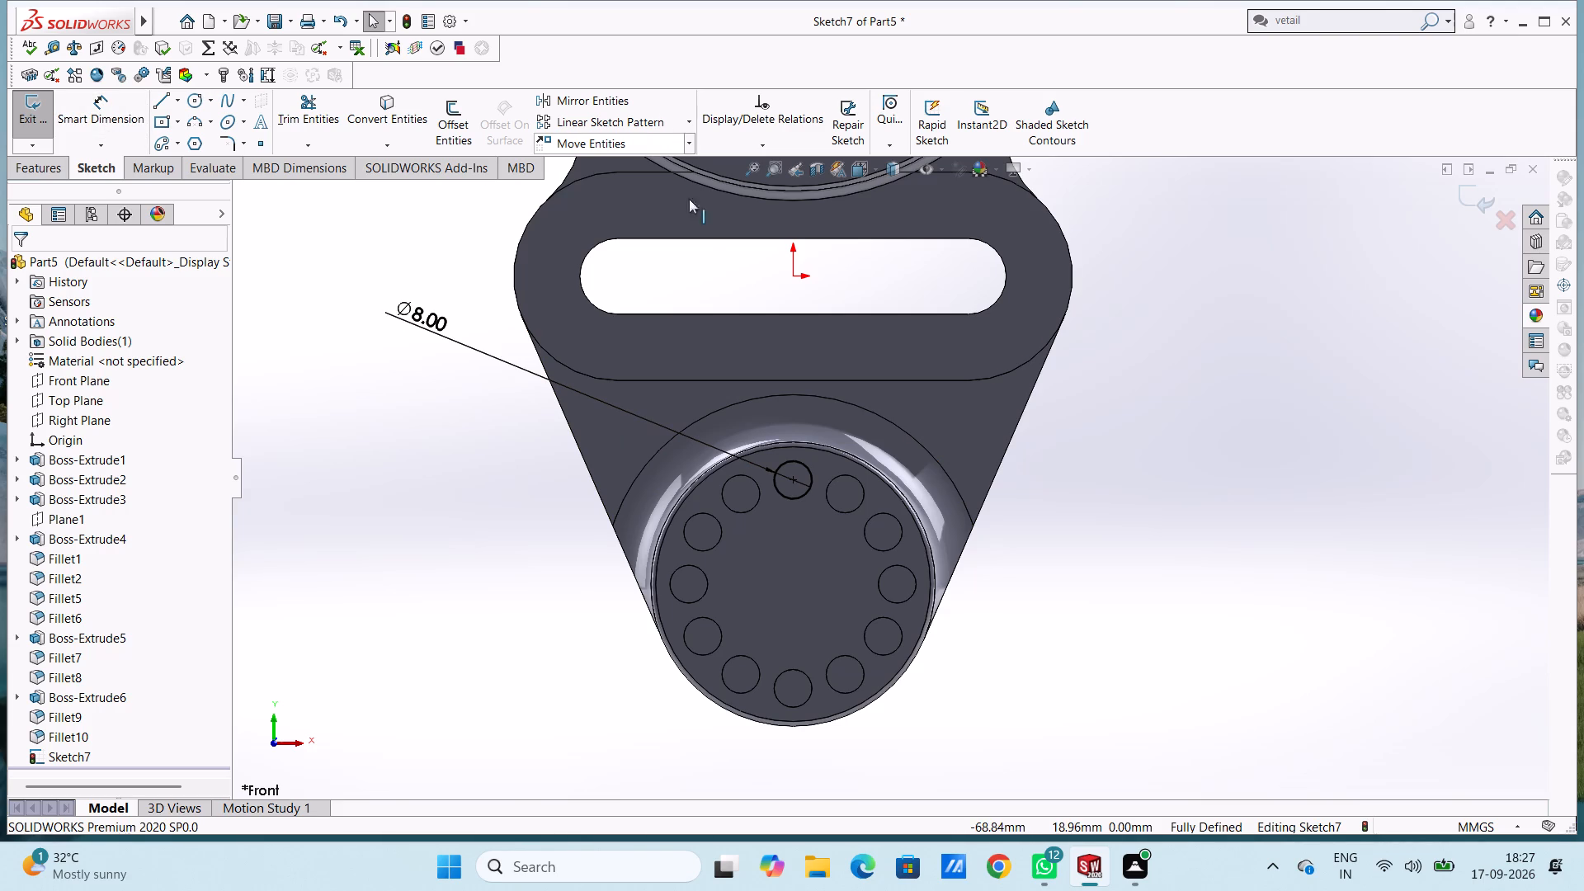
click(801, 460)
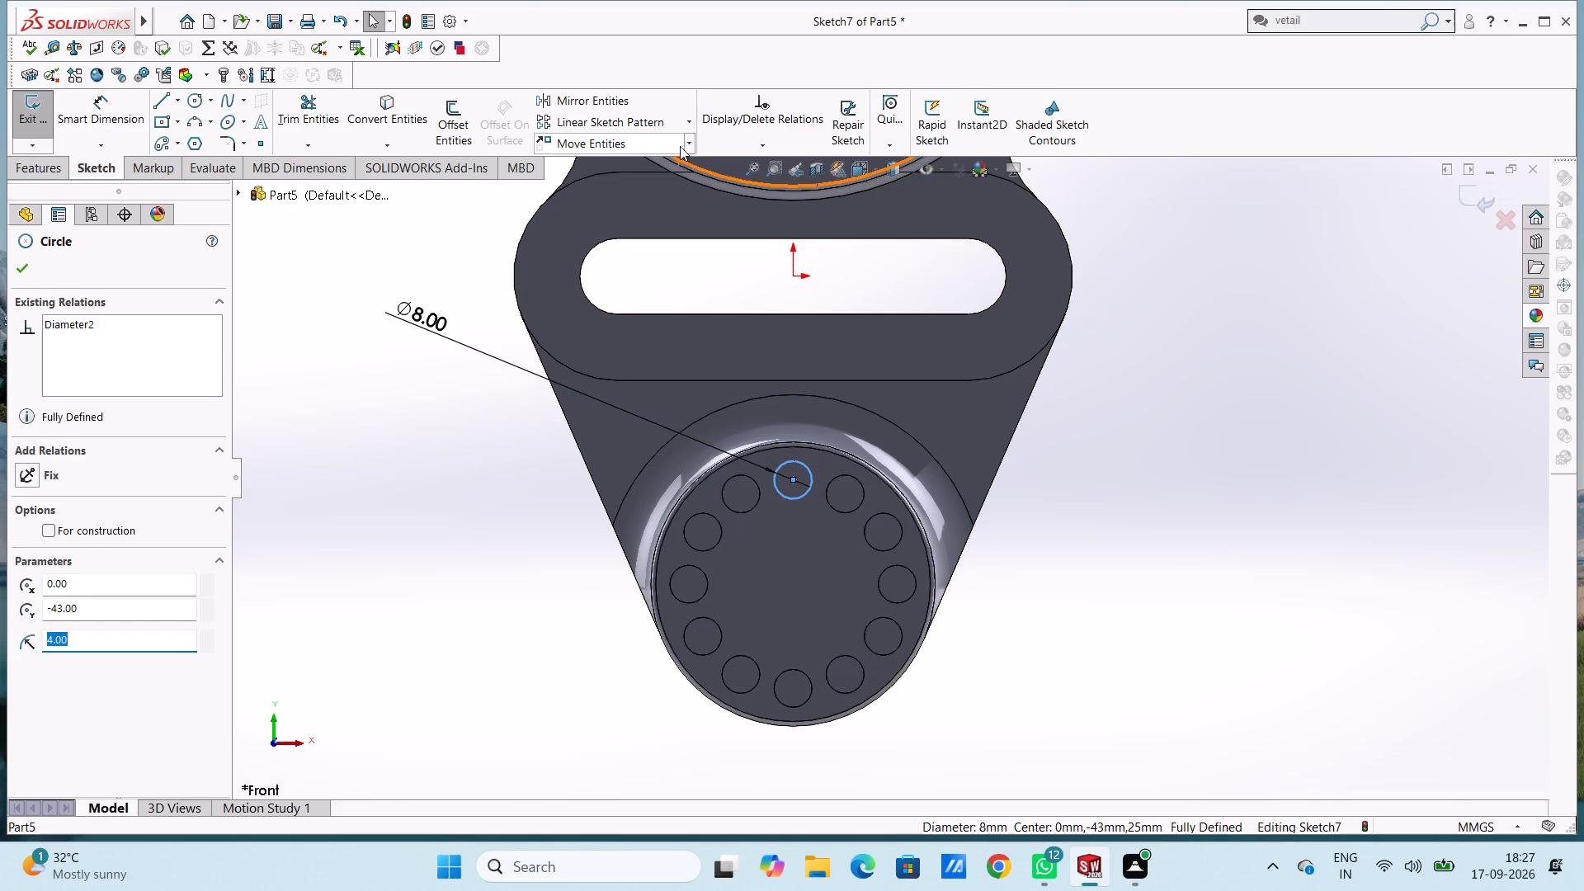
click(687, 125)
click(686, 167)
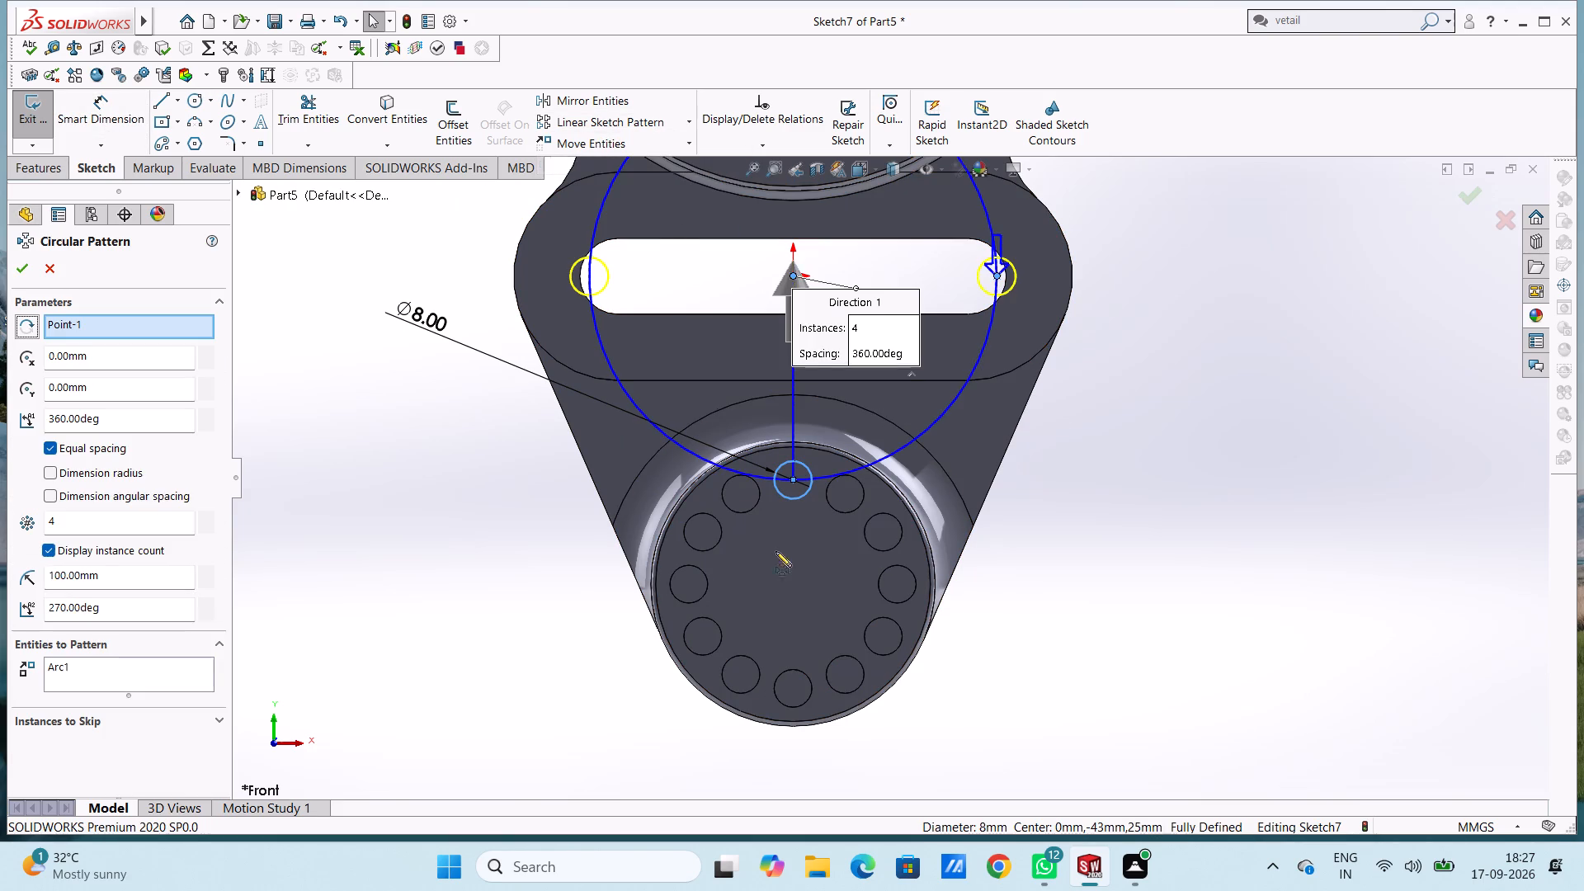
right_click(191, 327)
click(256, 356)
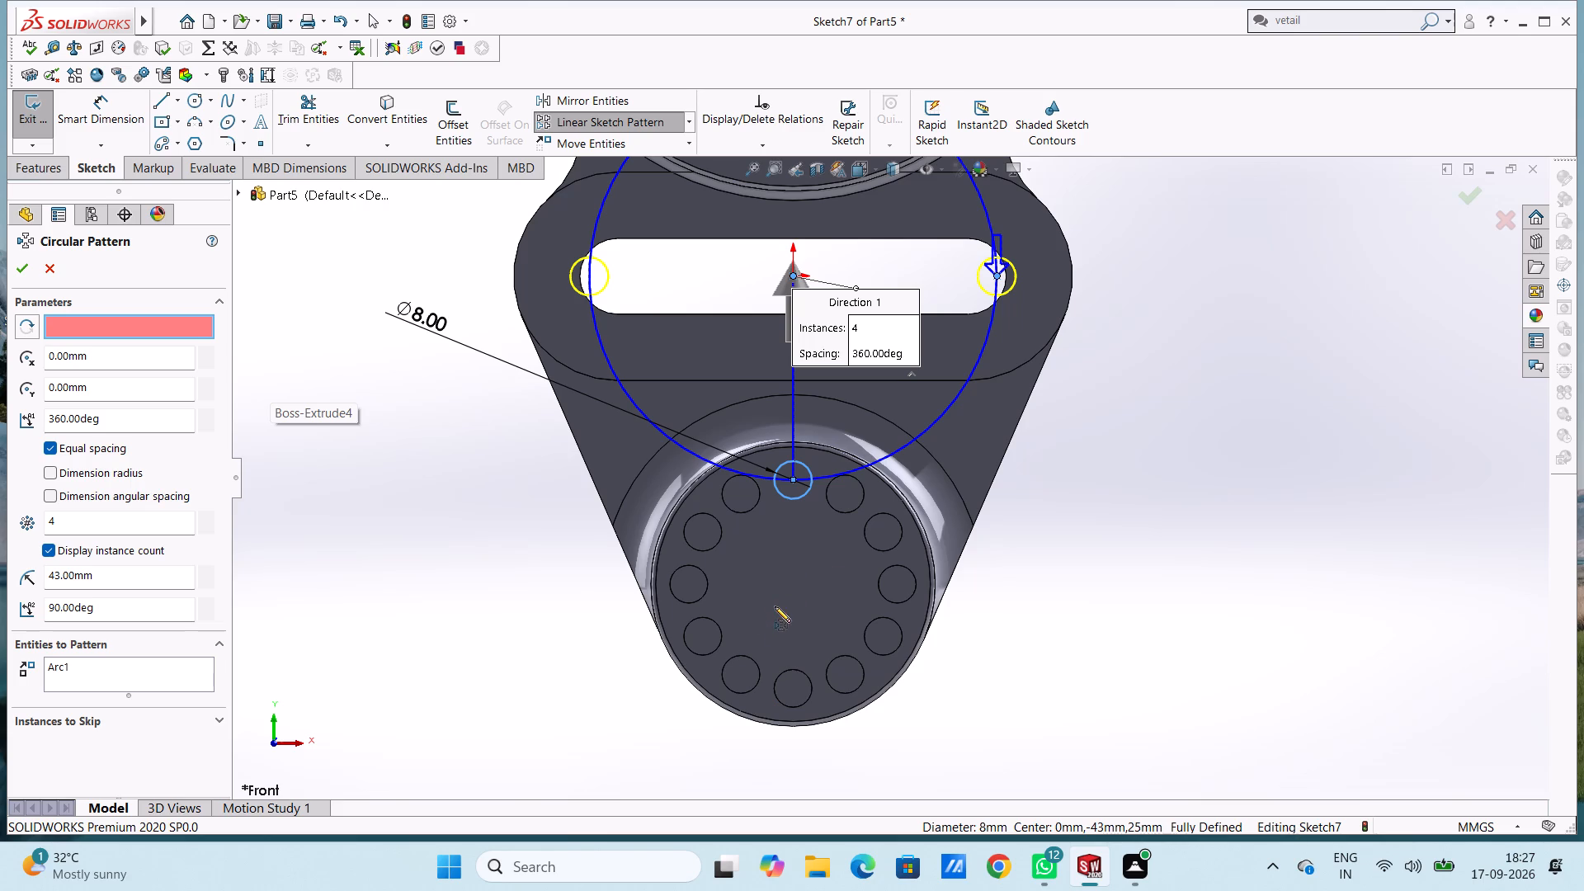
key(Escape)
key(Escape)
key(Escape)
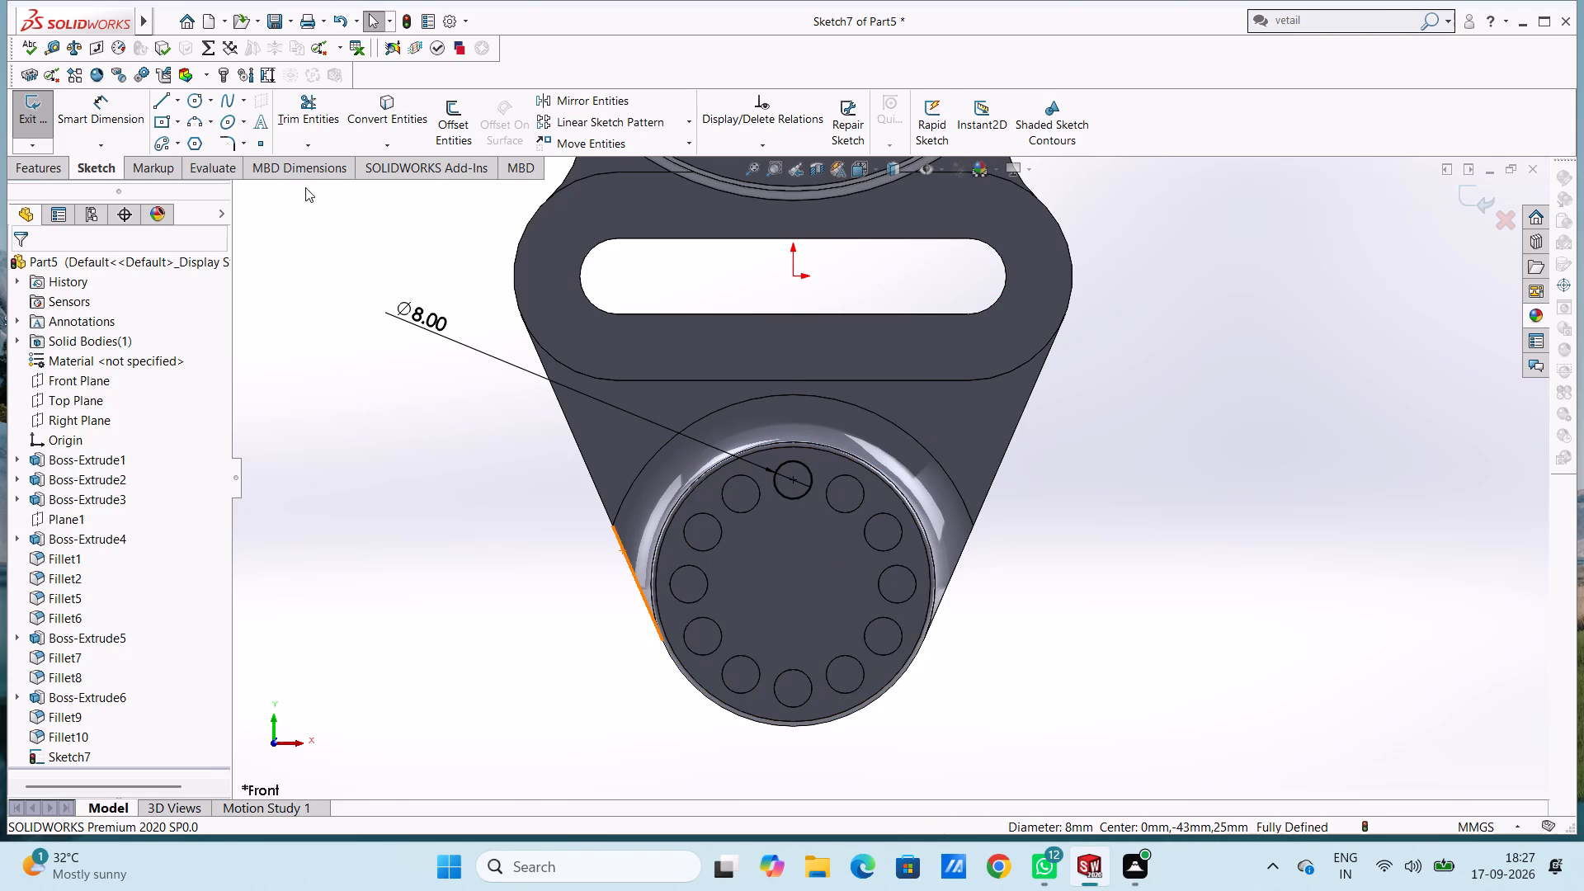
Sketch a vertical line about 7.4 mm long downward from the small circle's centre.
click(156, 101)
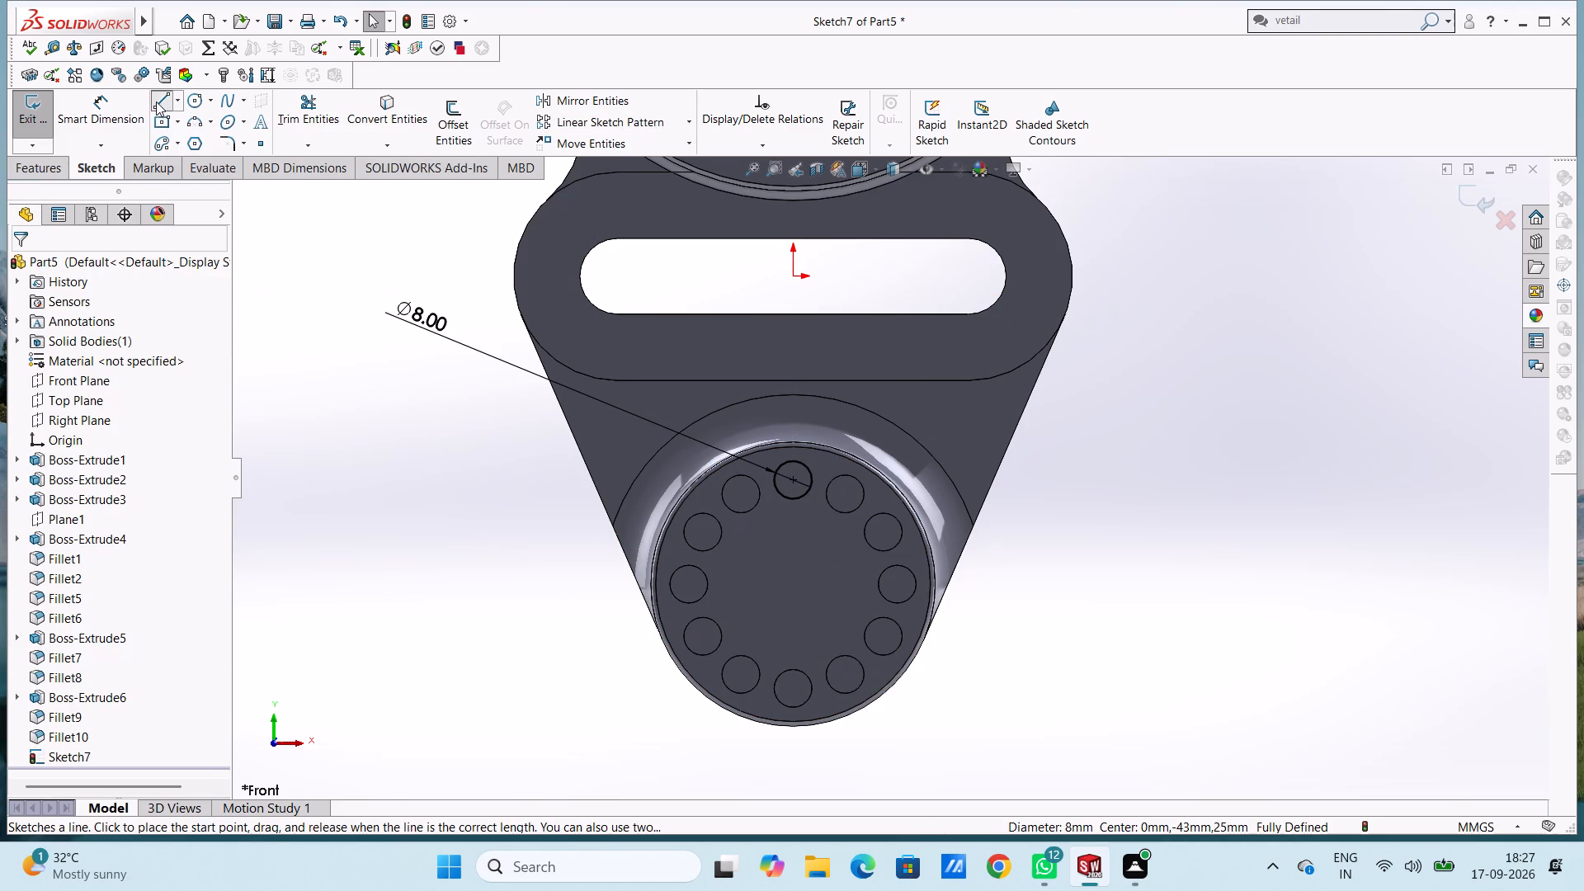
drag(796, 479, 793, 515)
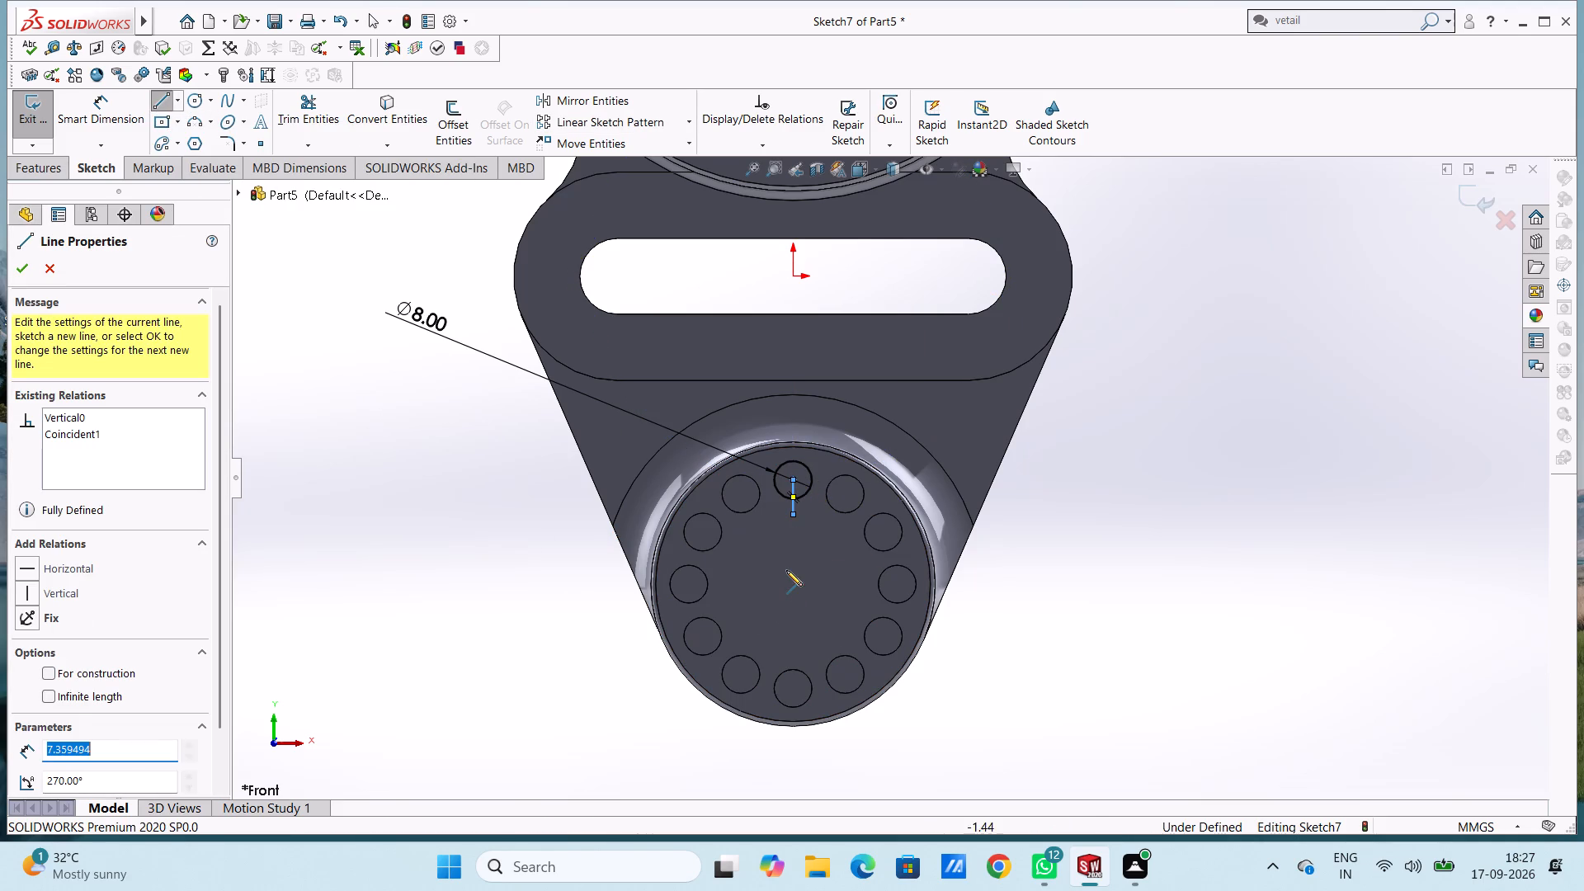
key(Escape)
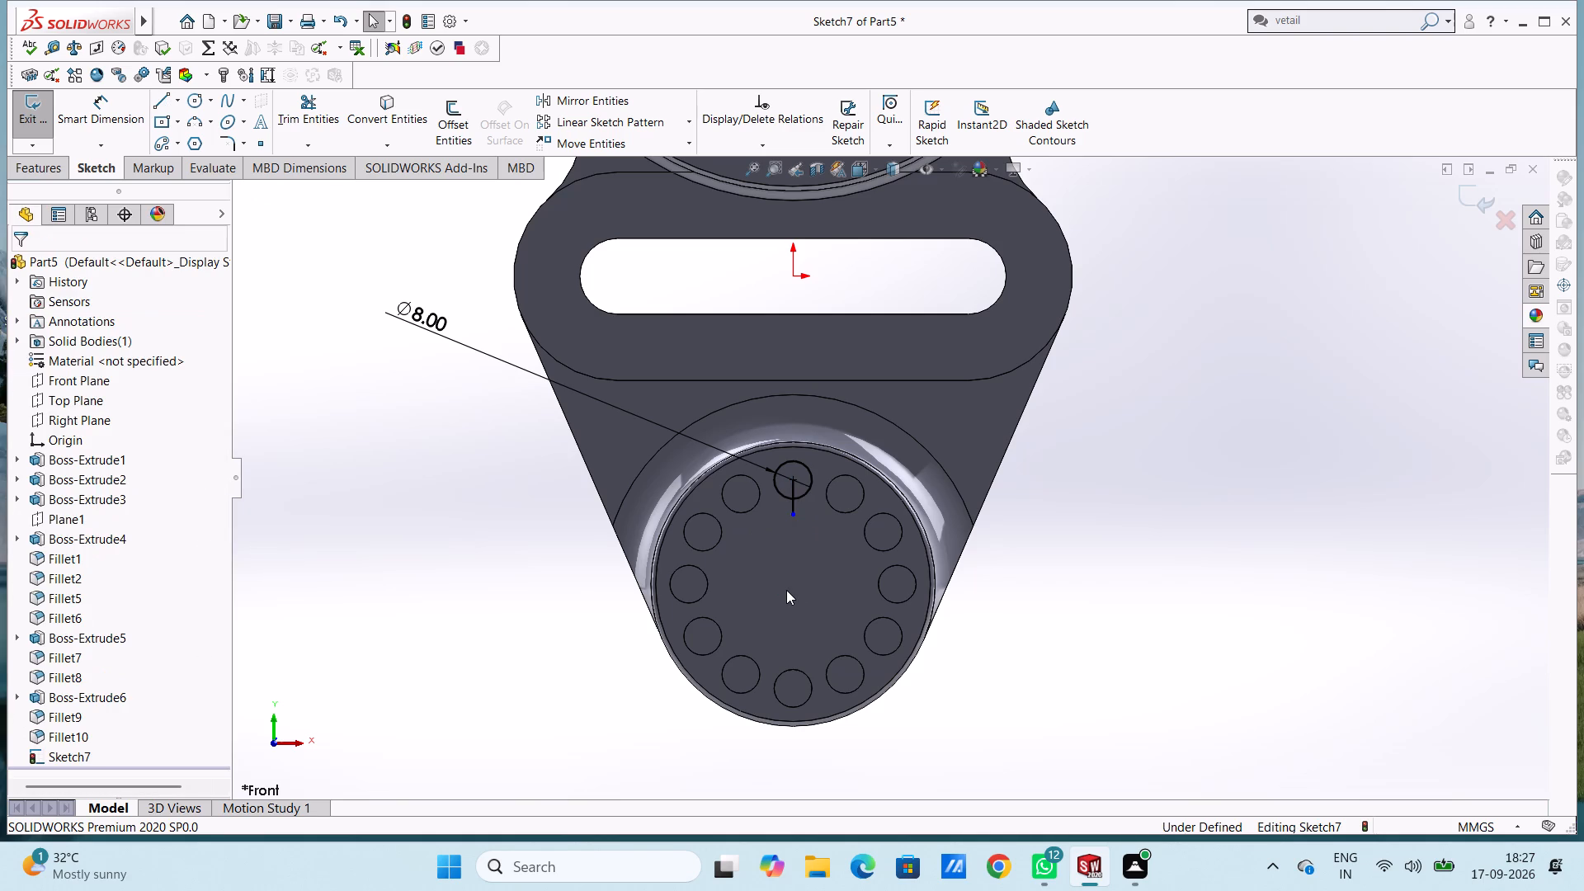
Undo the short vertical line and sketch a 22 mm vertical line from the small circle's centre to the disc's centre.
key(ctrl+z)
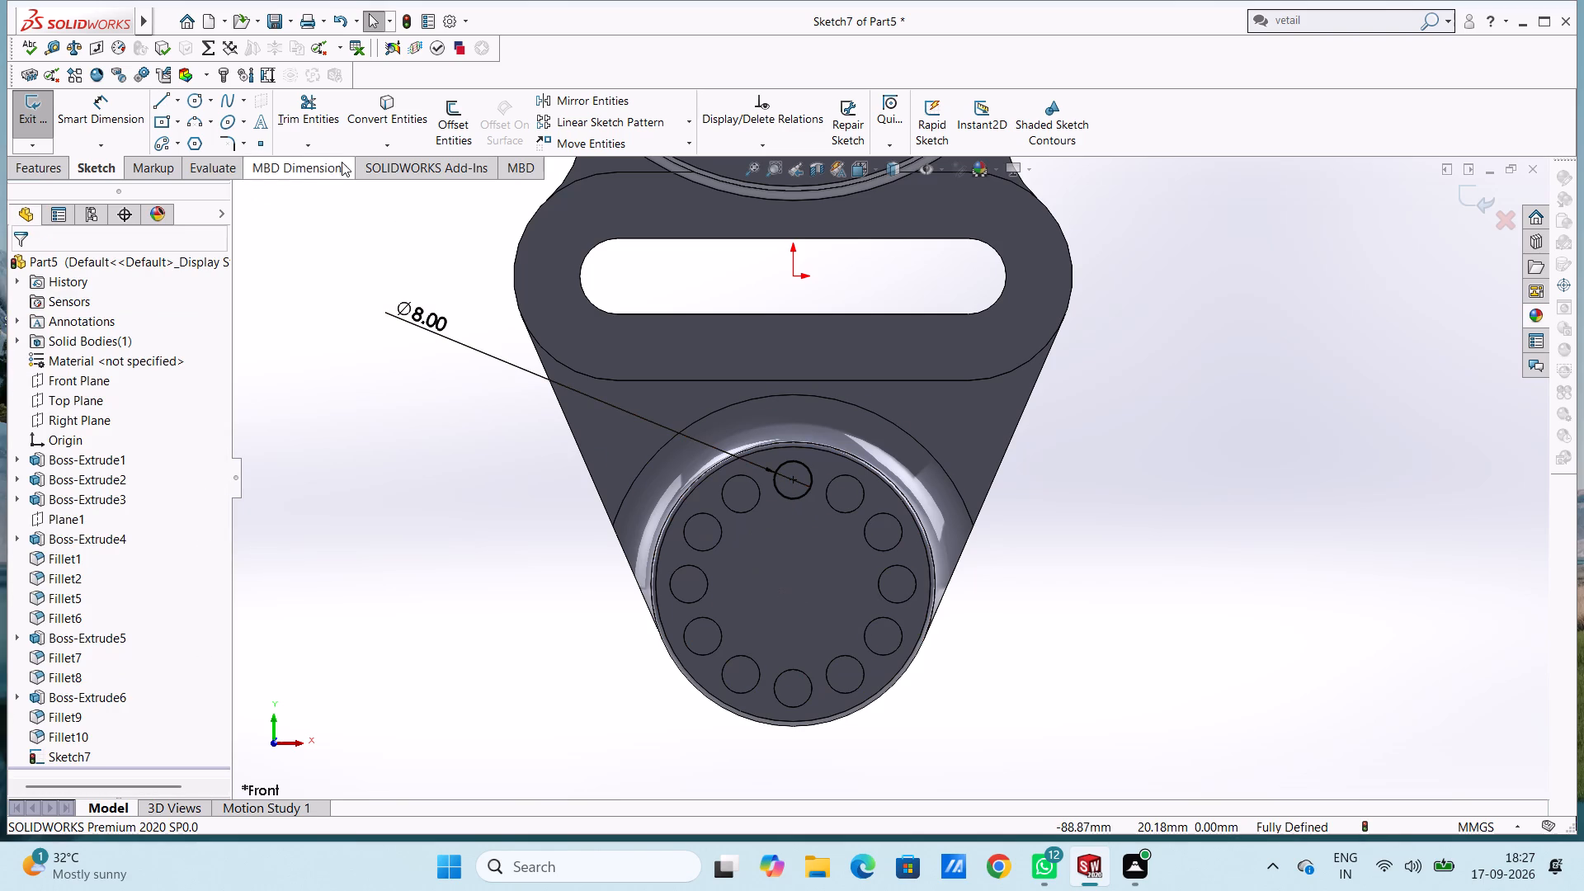
click(163, 101)
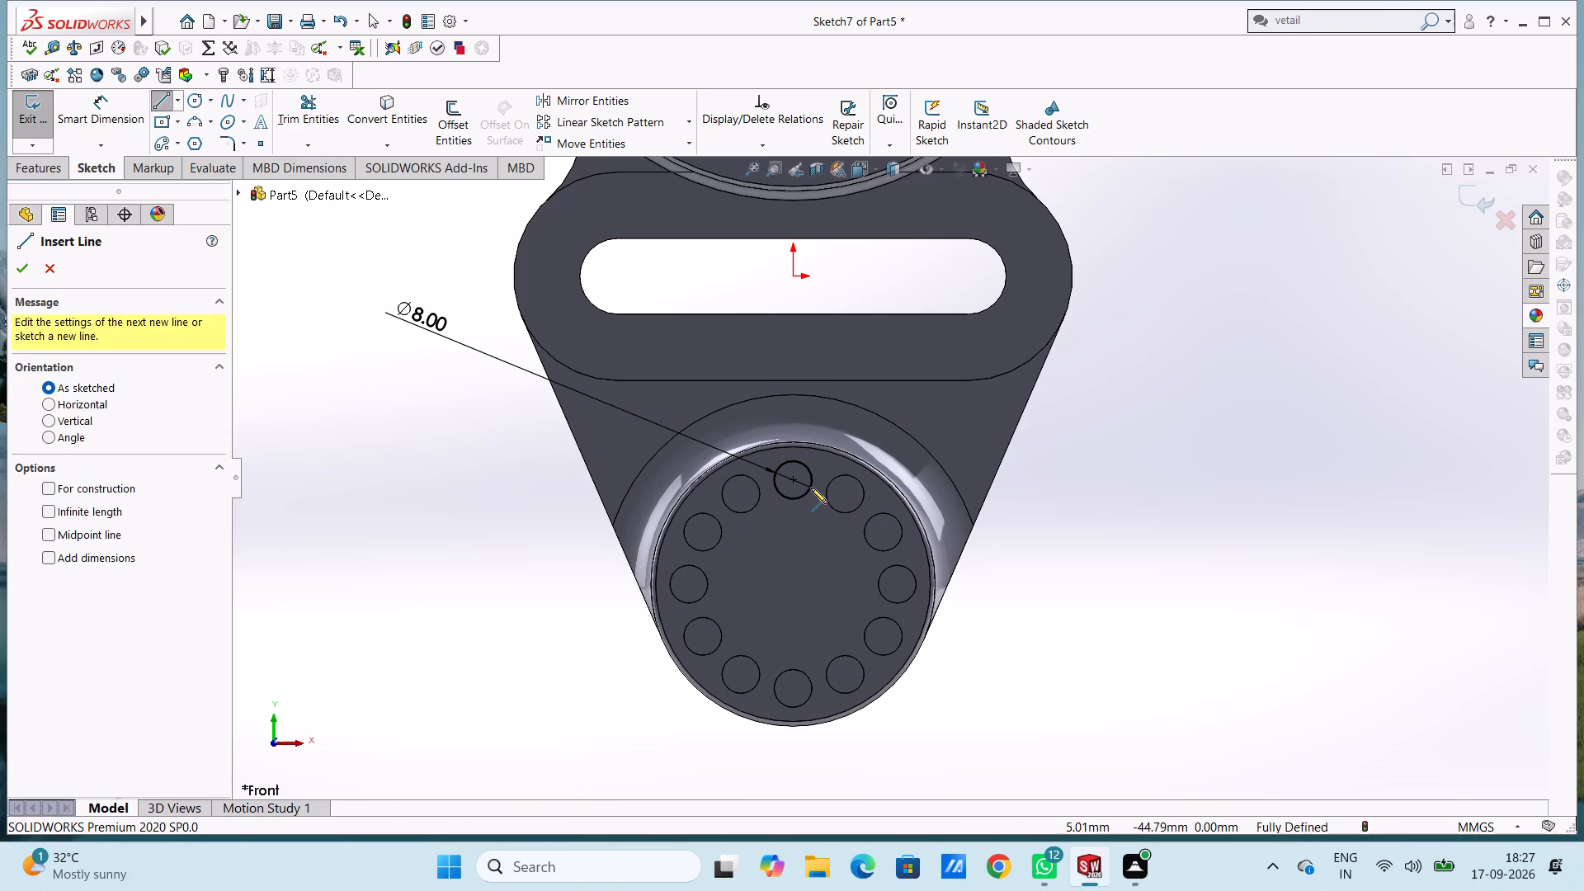
click(795, 481)
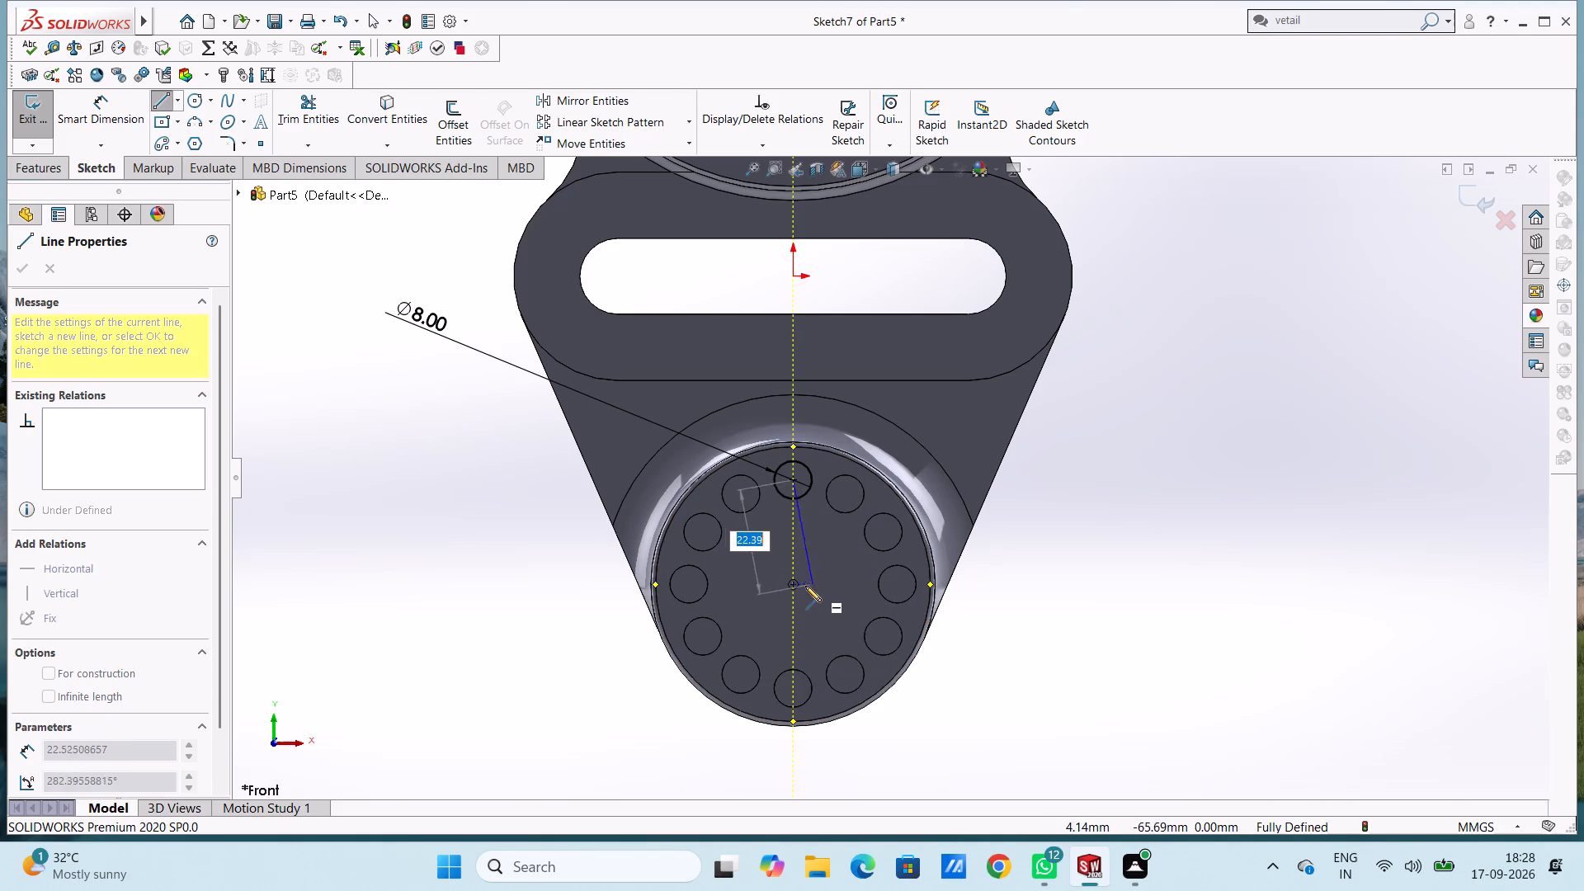
click(792, 583)
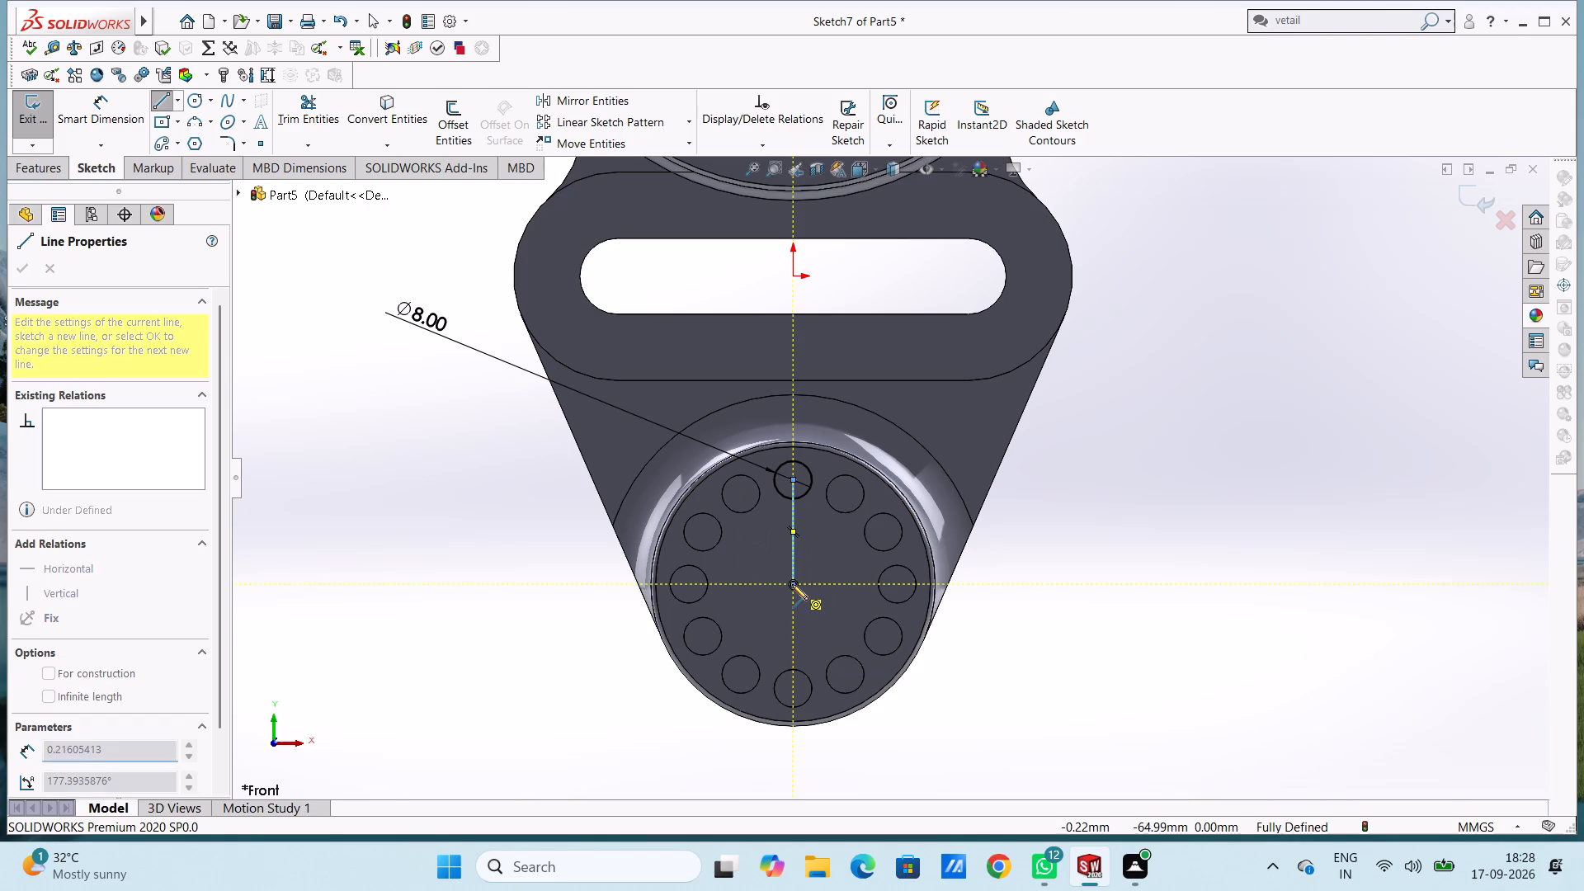
key(Escape)
key(Escape)
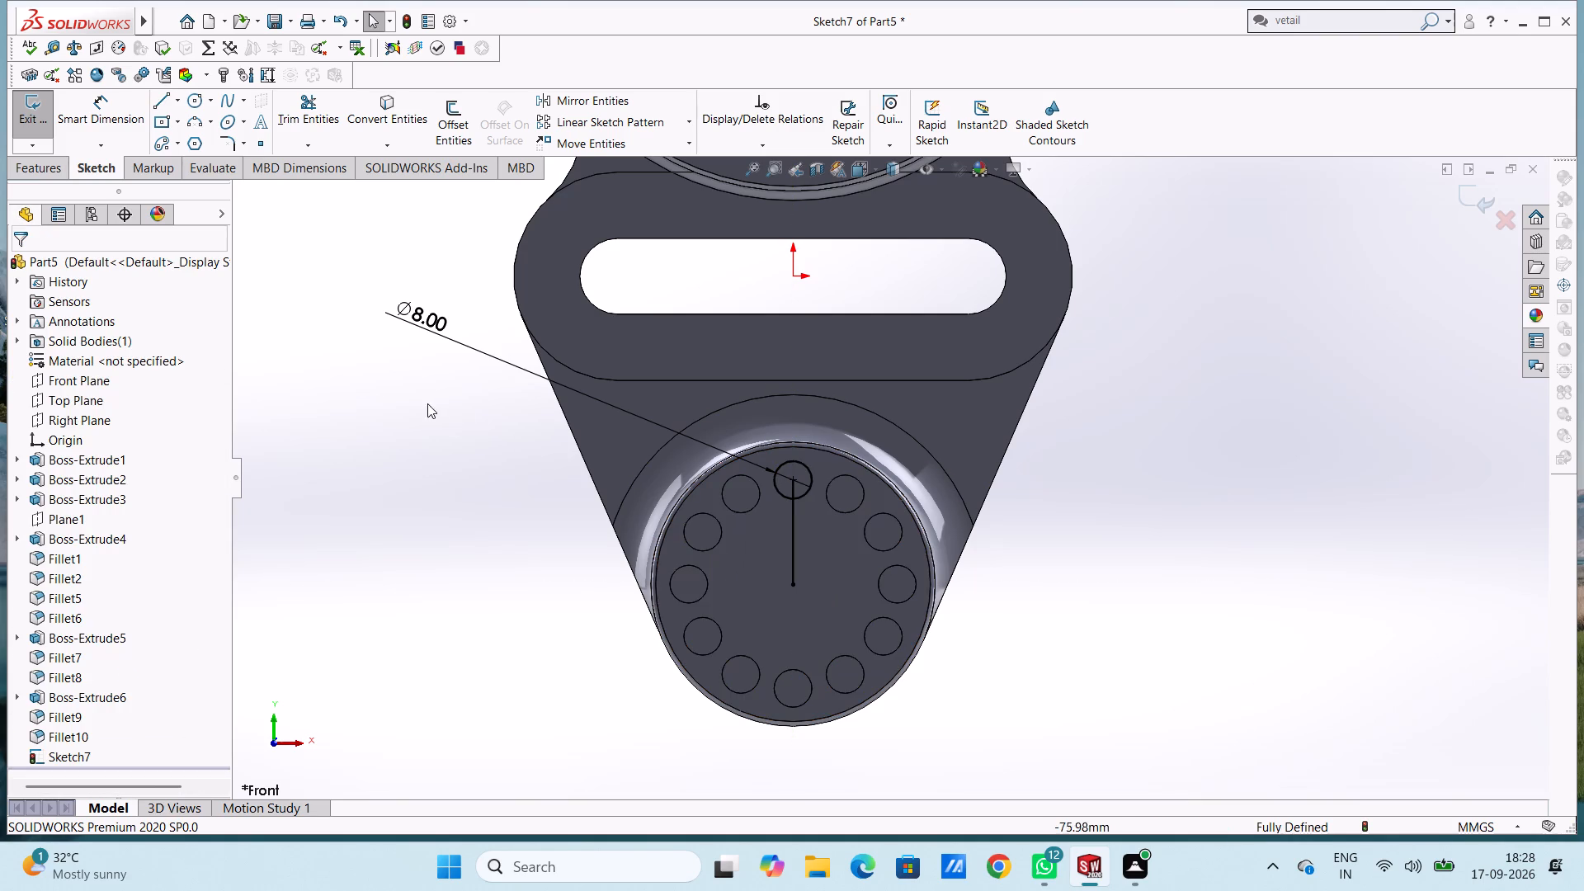
Circular-pattern the 8 mm circle about the disc's centre with 12 equally spaced instances over 360 degrees.
click(807, 466)
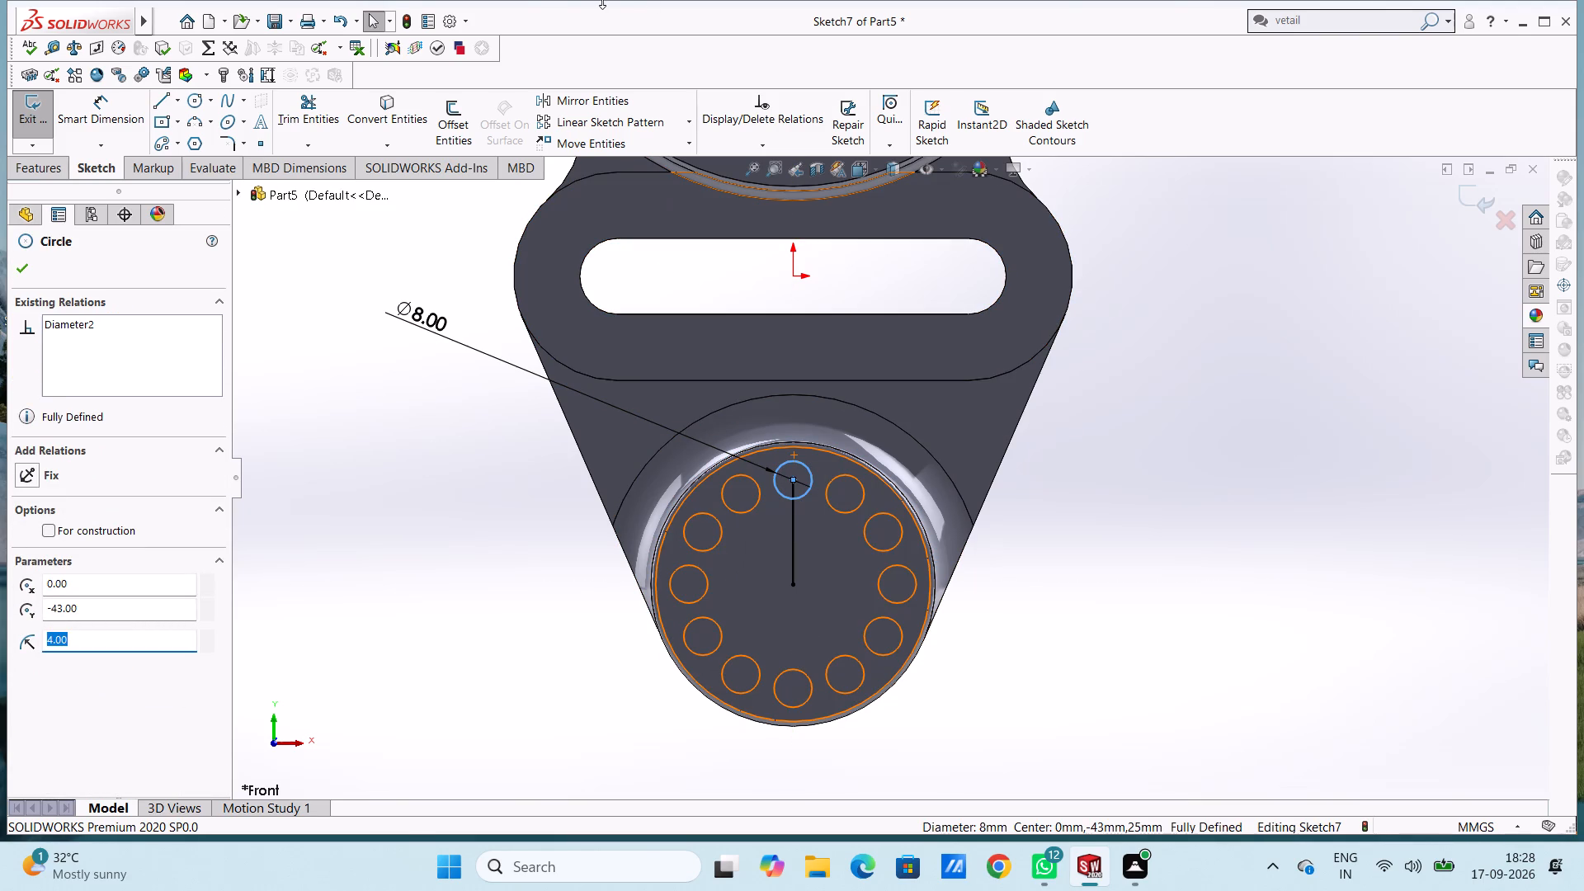
click(690, 113)
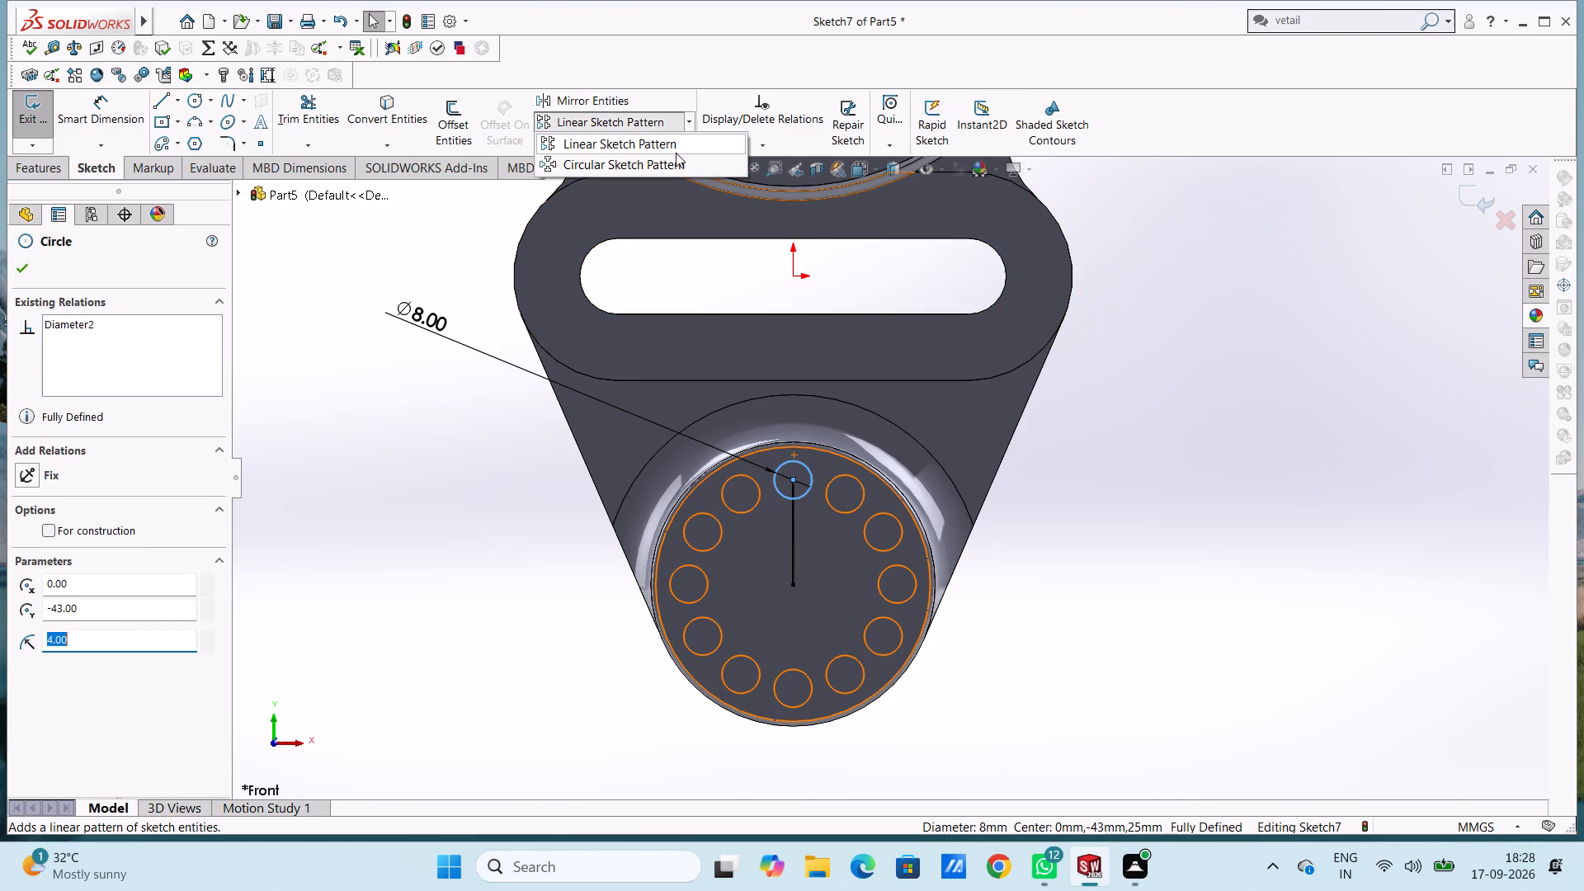
click(676, 158)
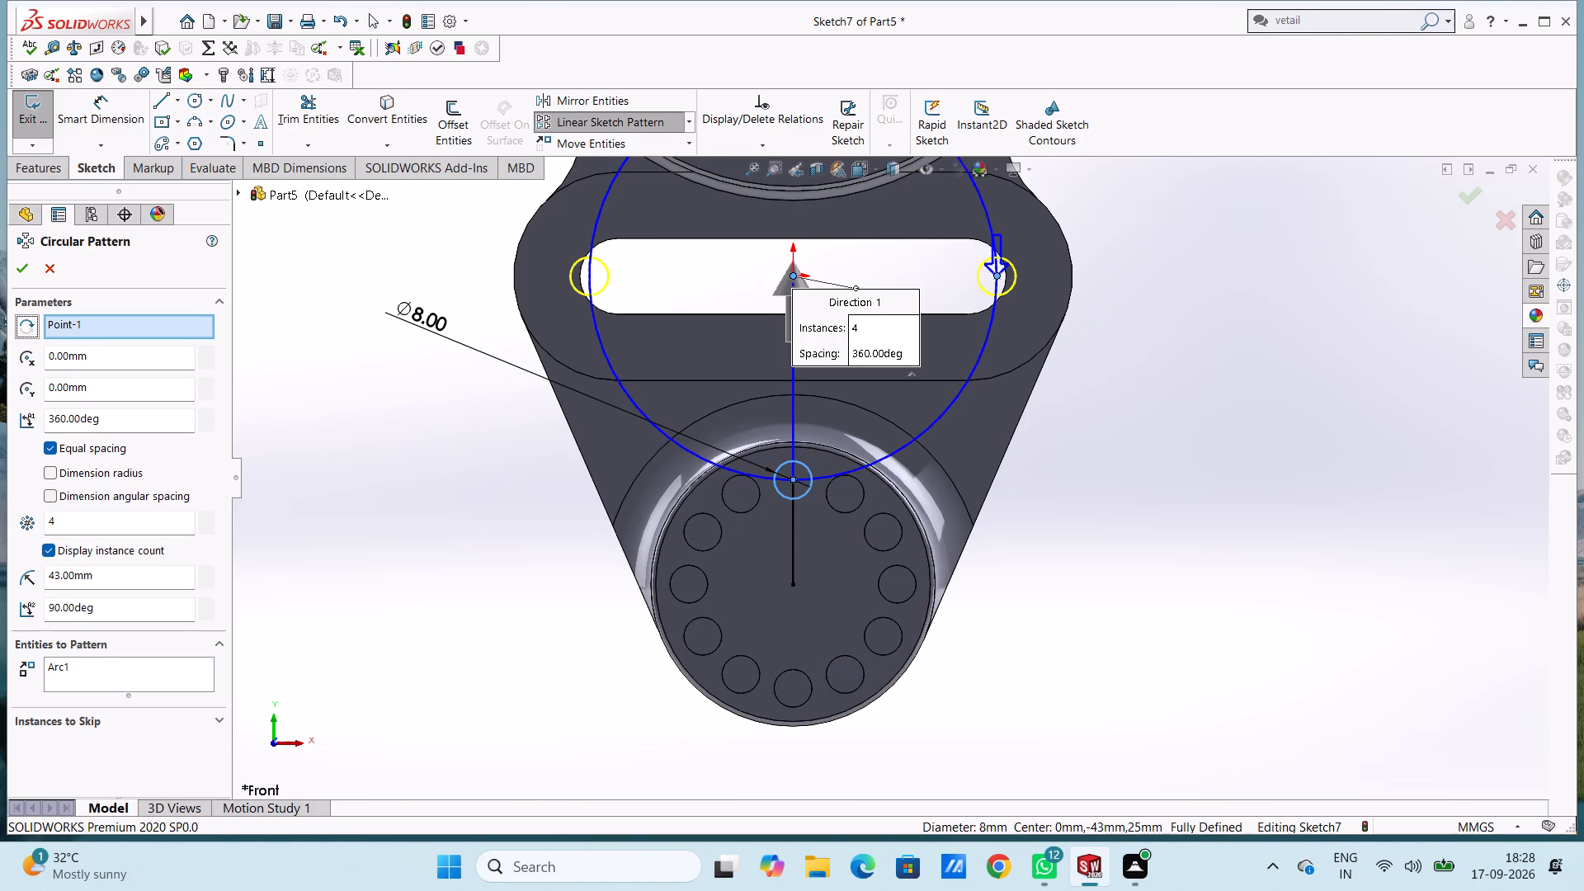
right_click(153, 323)
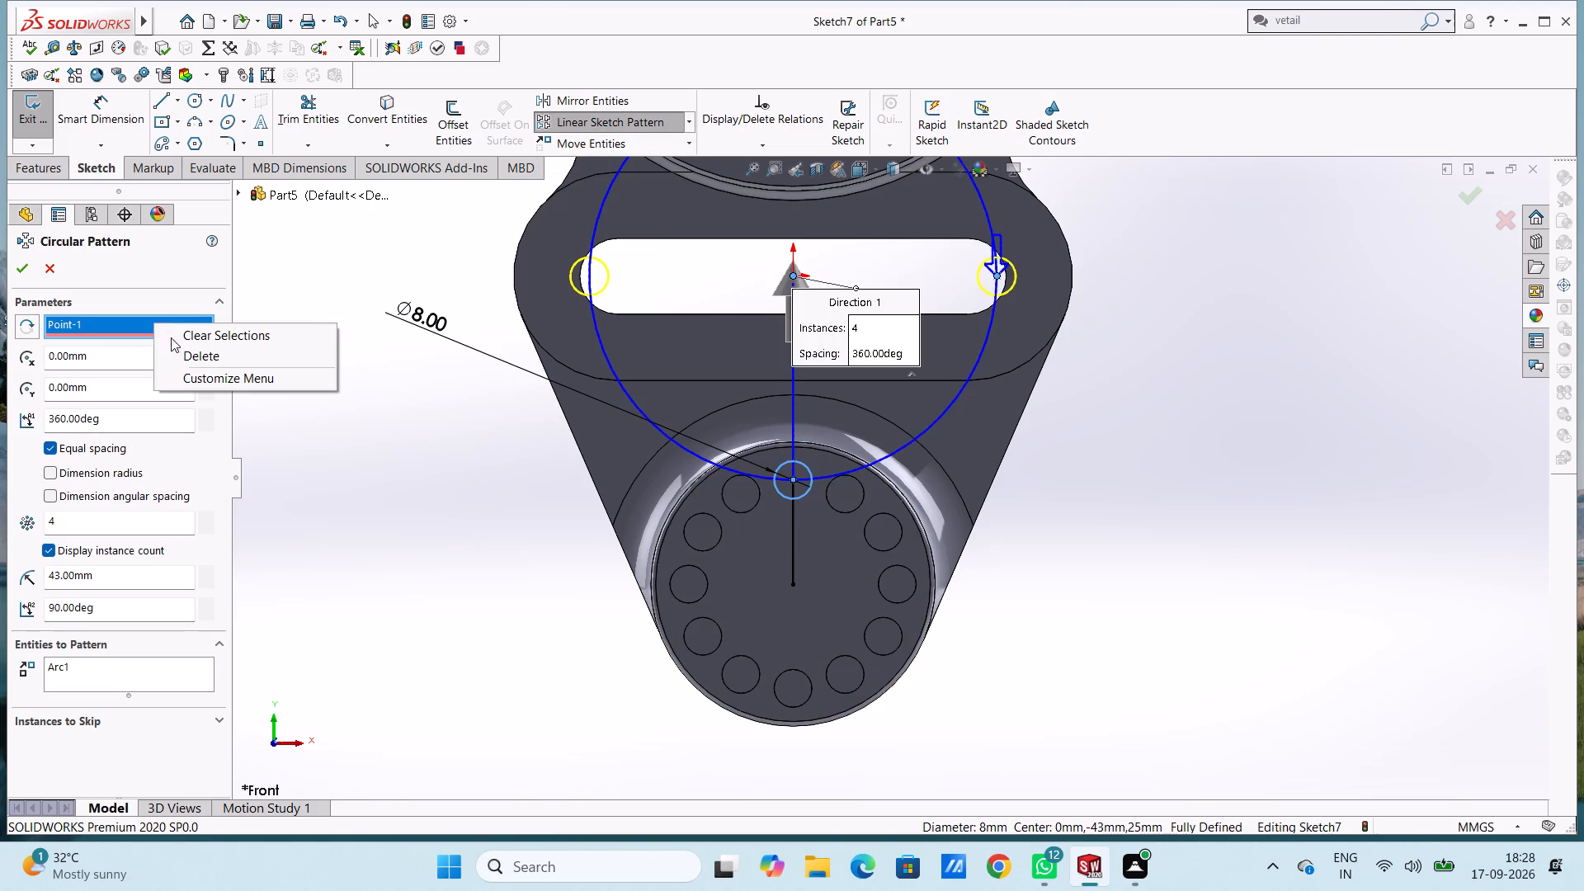
click(183, 354)
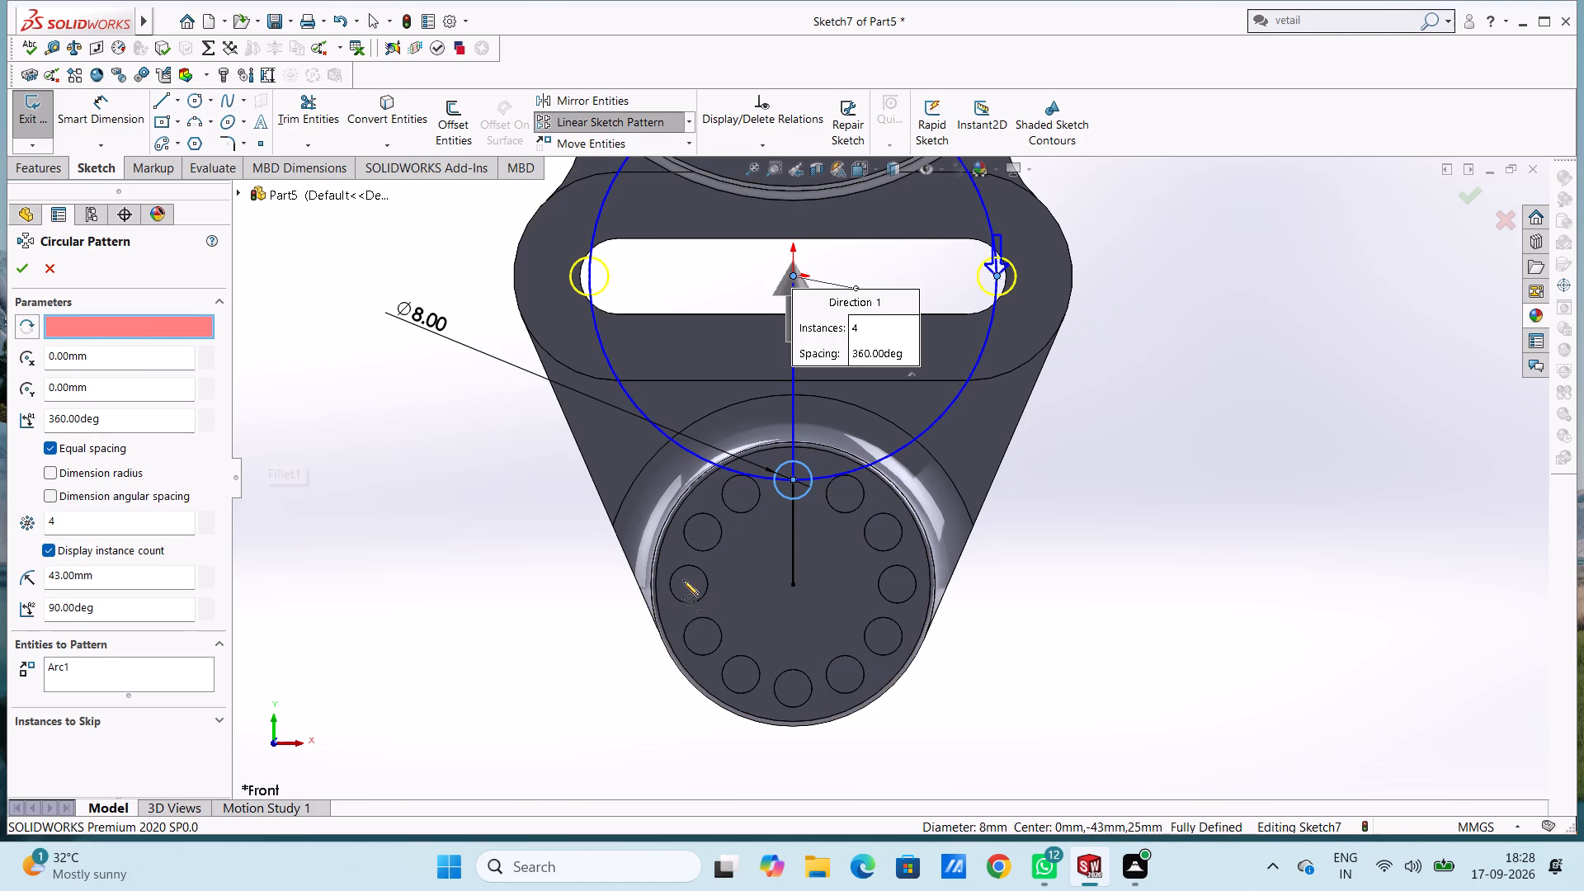
click(791, 588)
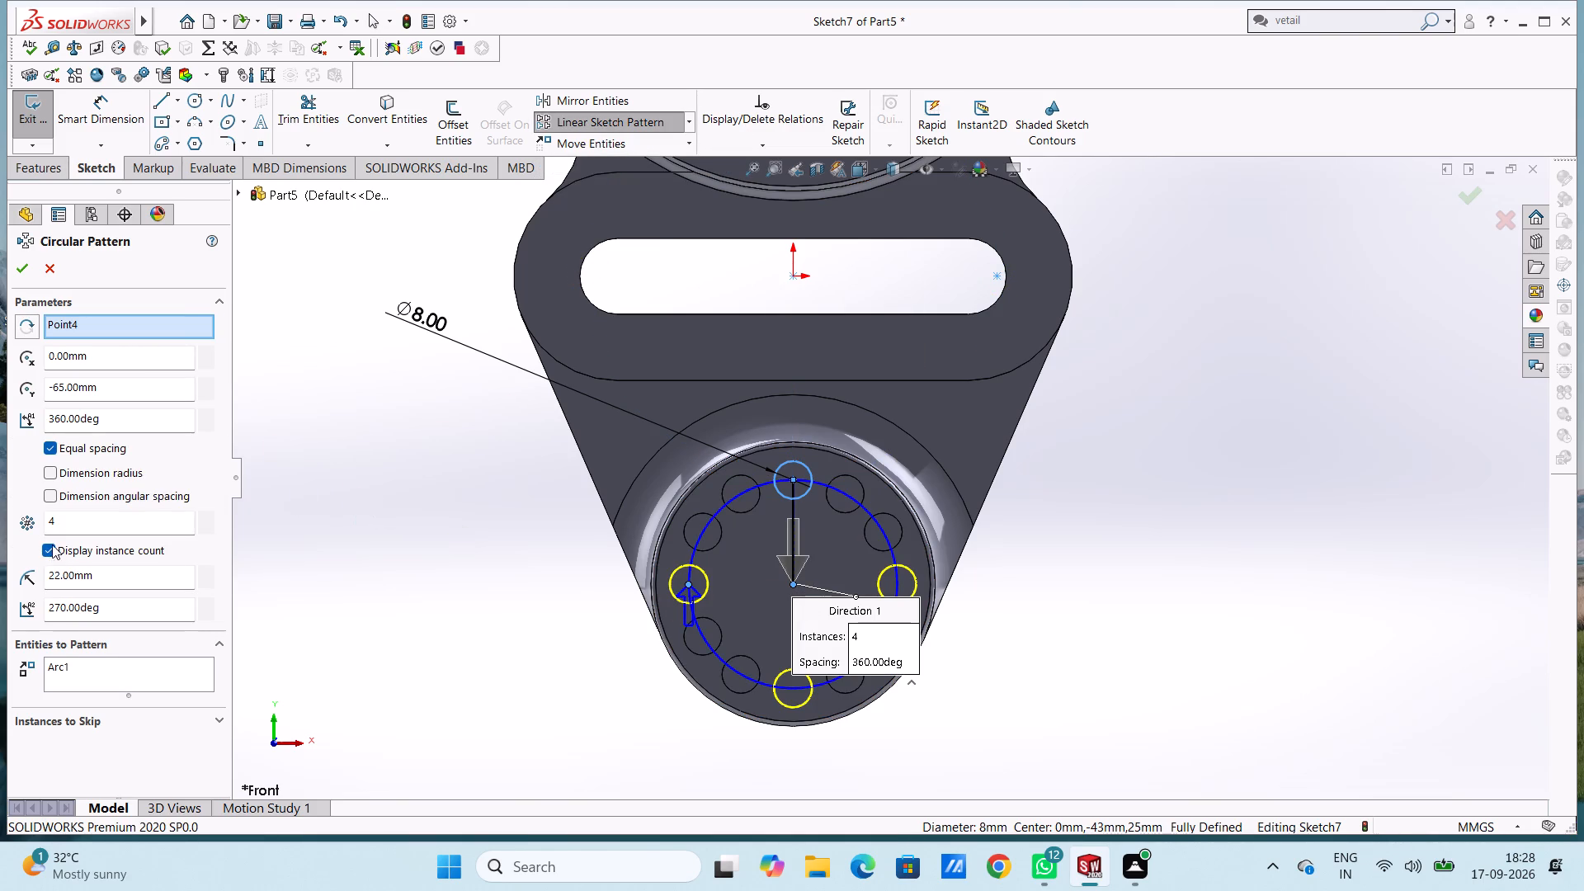
double_click(69, 521)
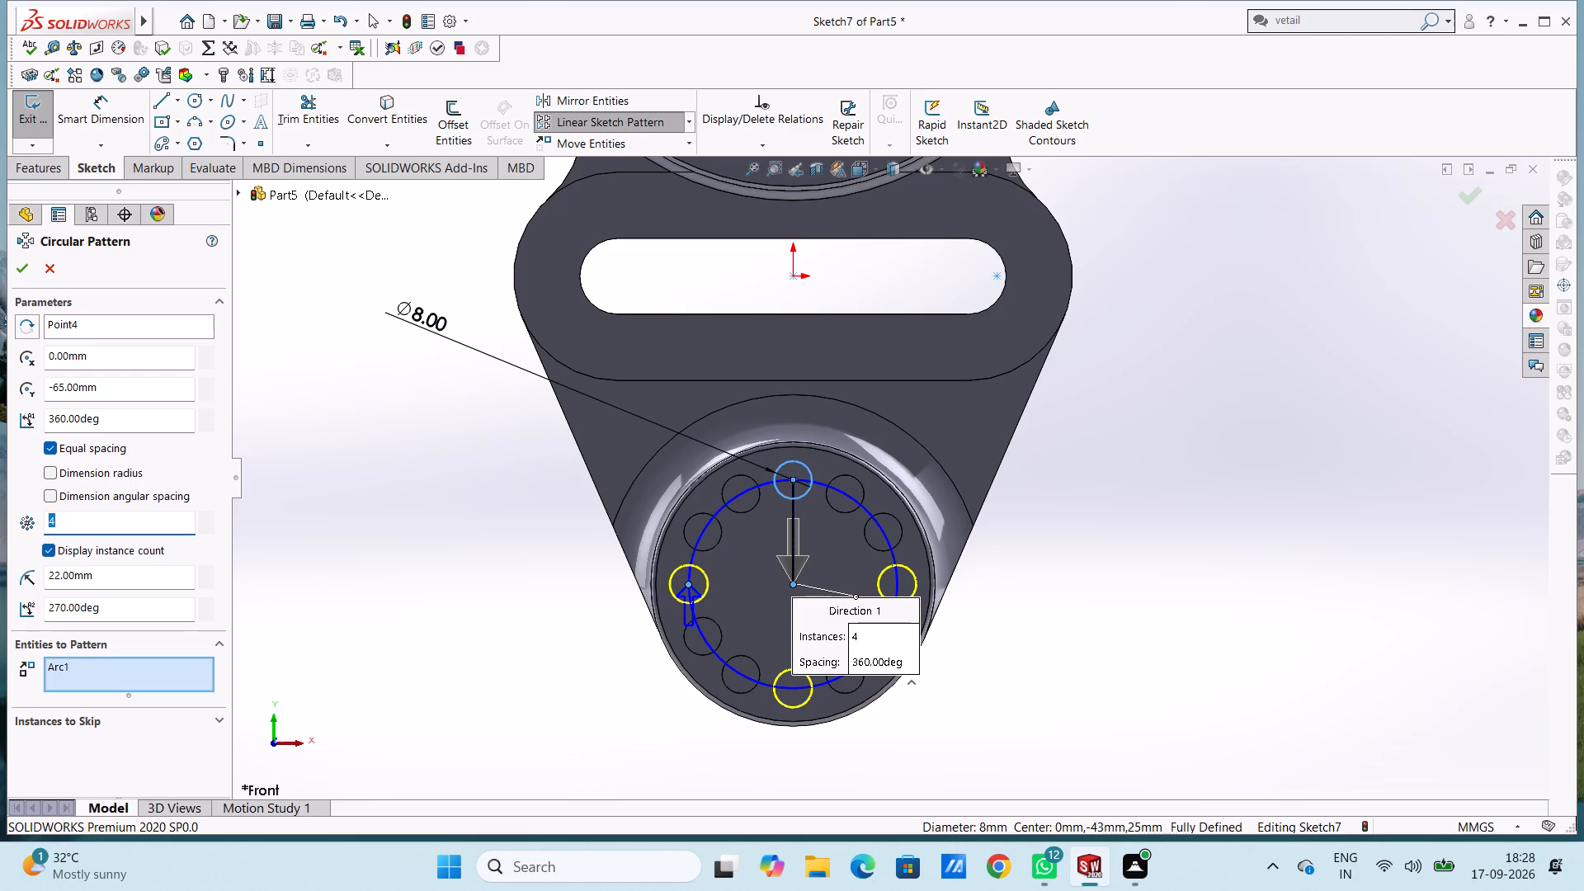
text(12)
key(Return)
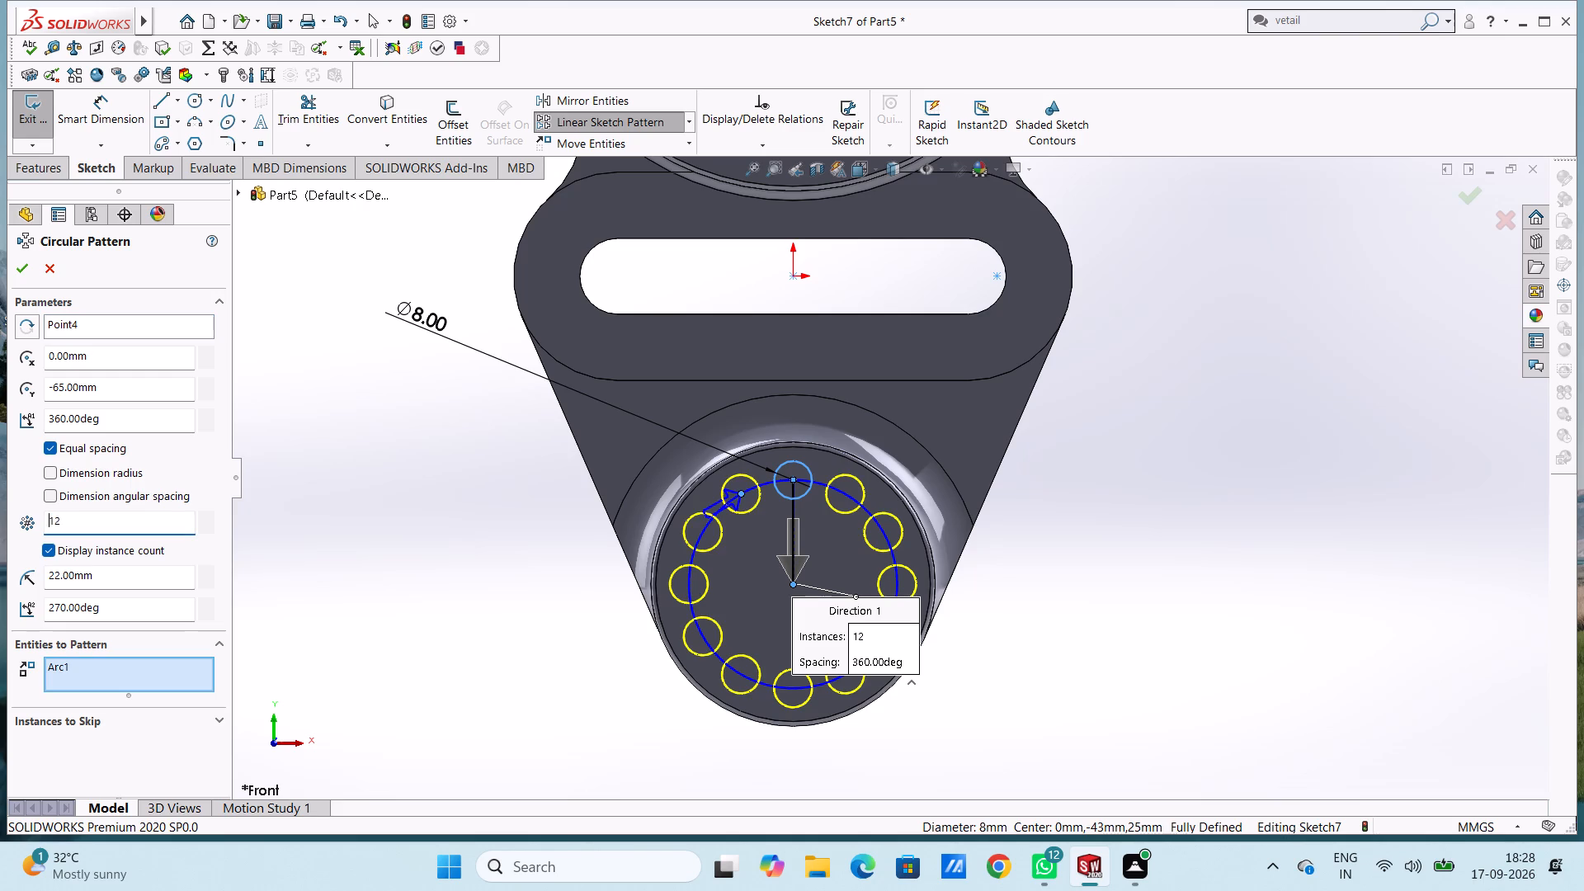
click(17, 263)
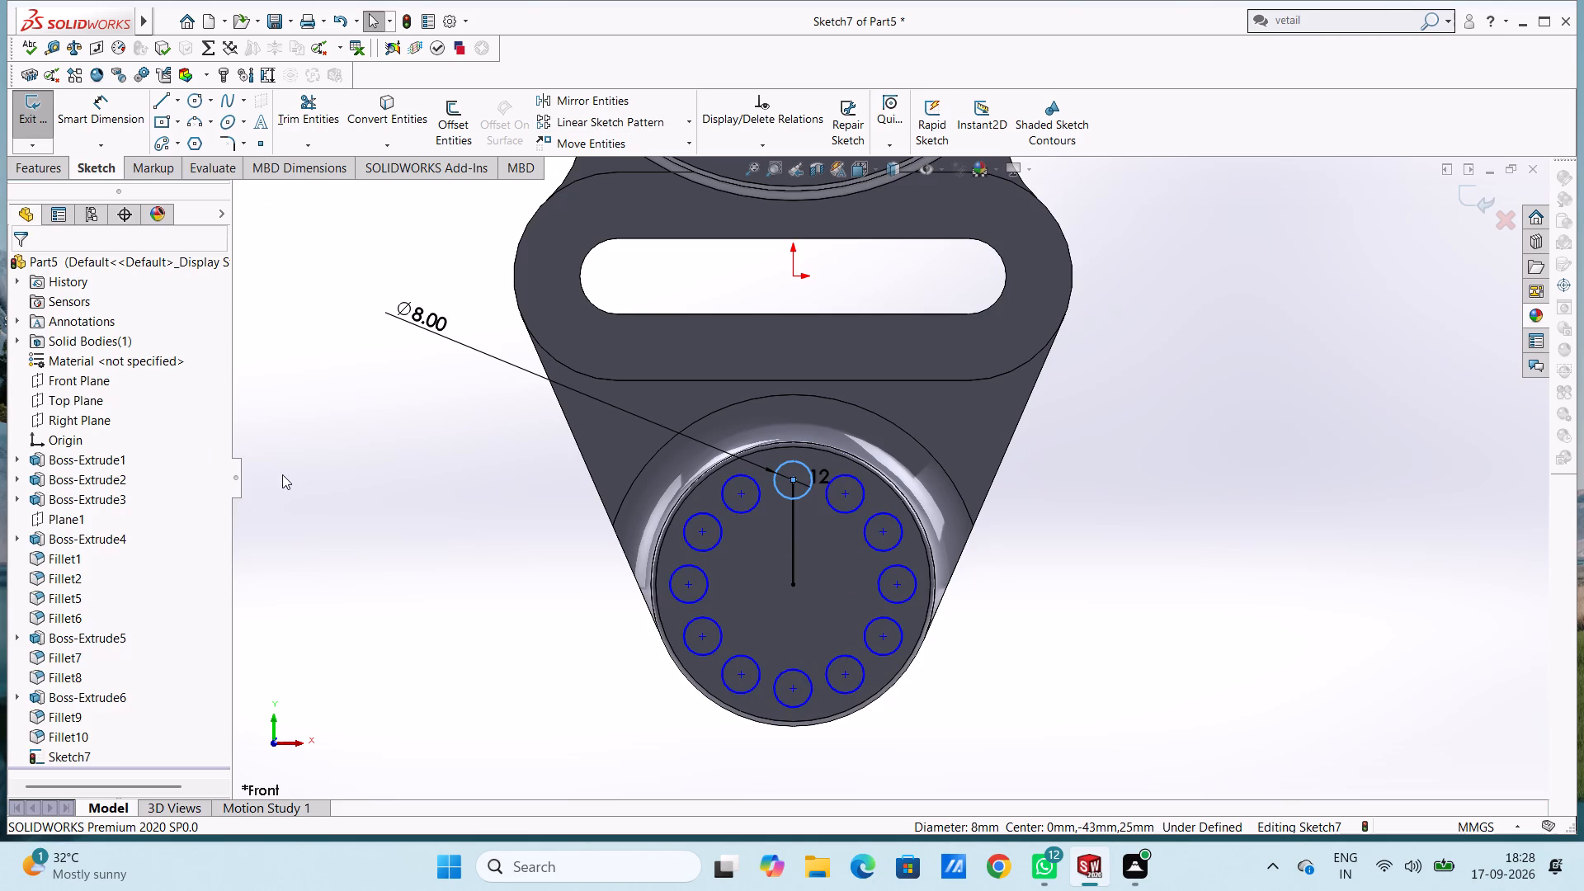
click(282, 474)
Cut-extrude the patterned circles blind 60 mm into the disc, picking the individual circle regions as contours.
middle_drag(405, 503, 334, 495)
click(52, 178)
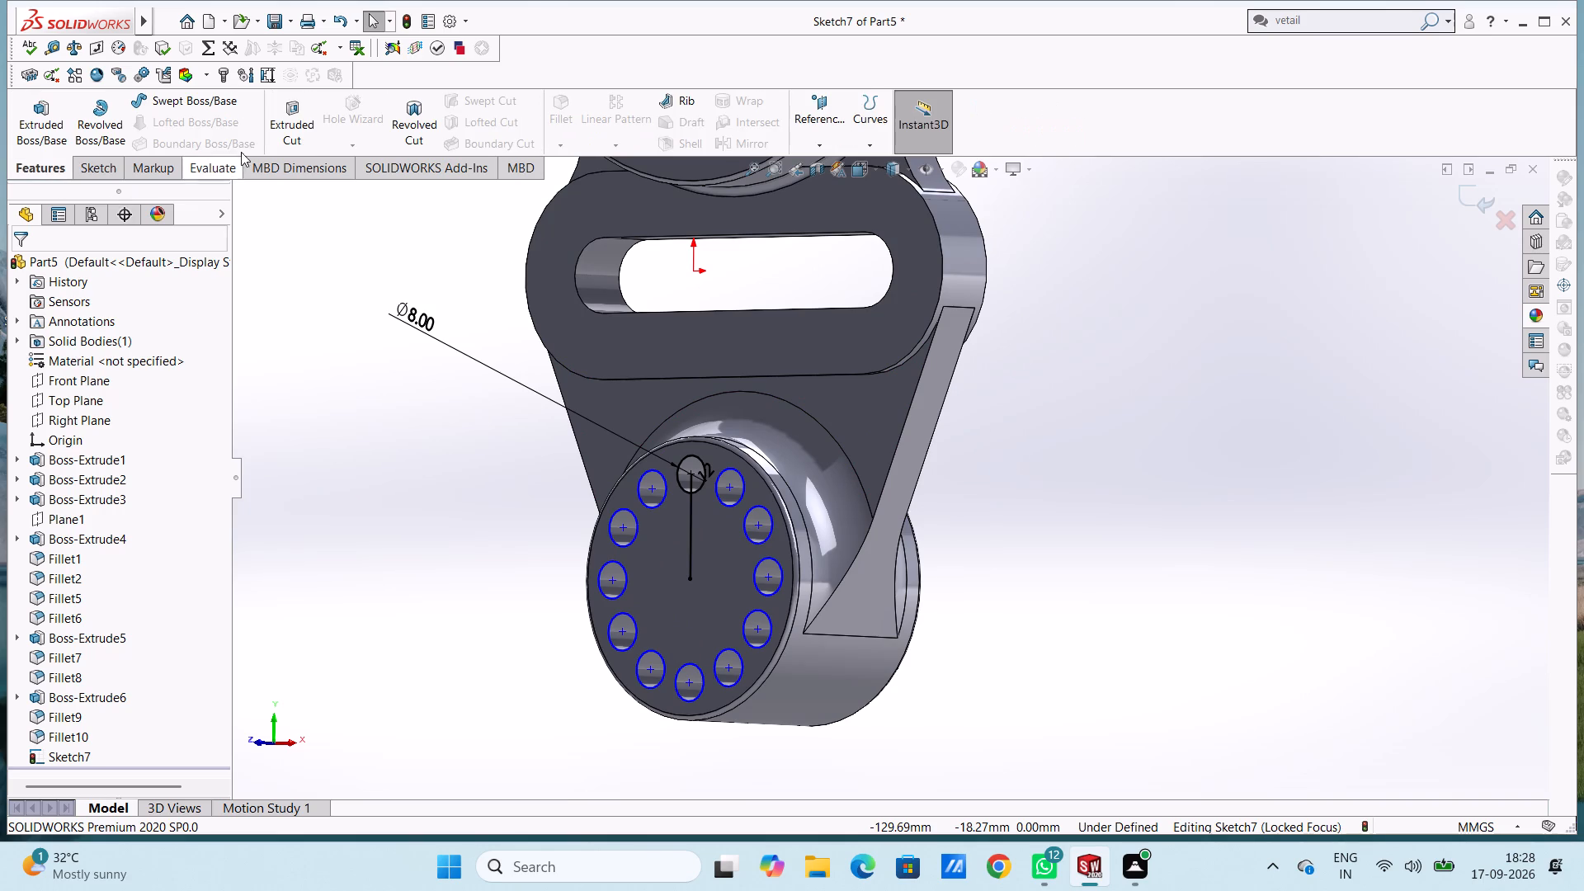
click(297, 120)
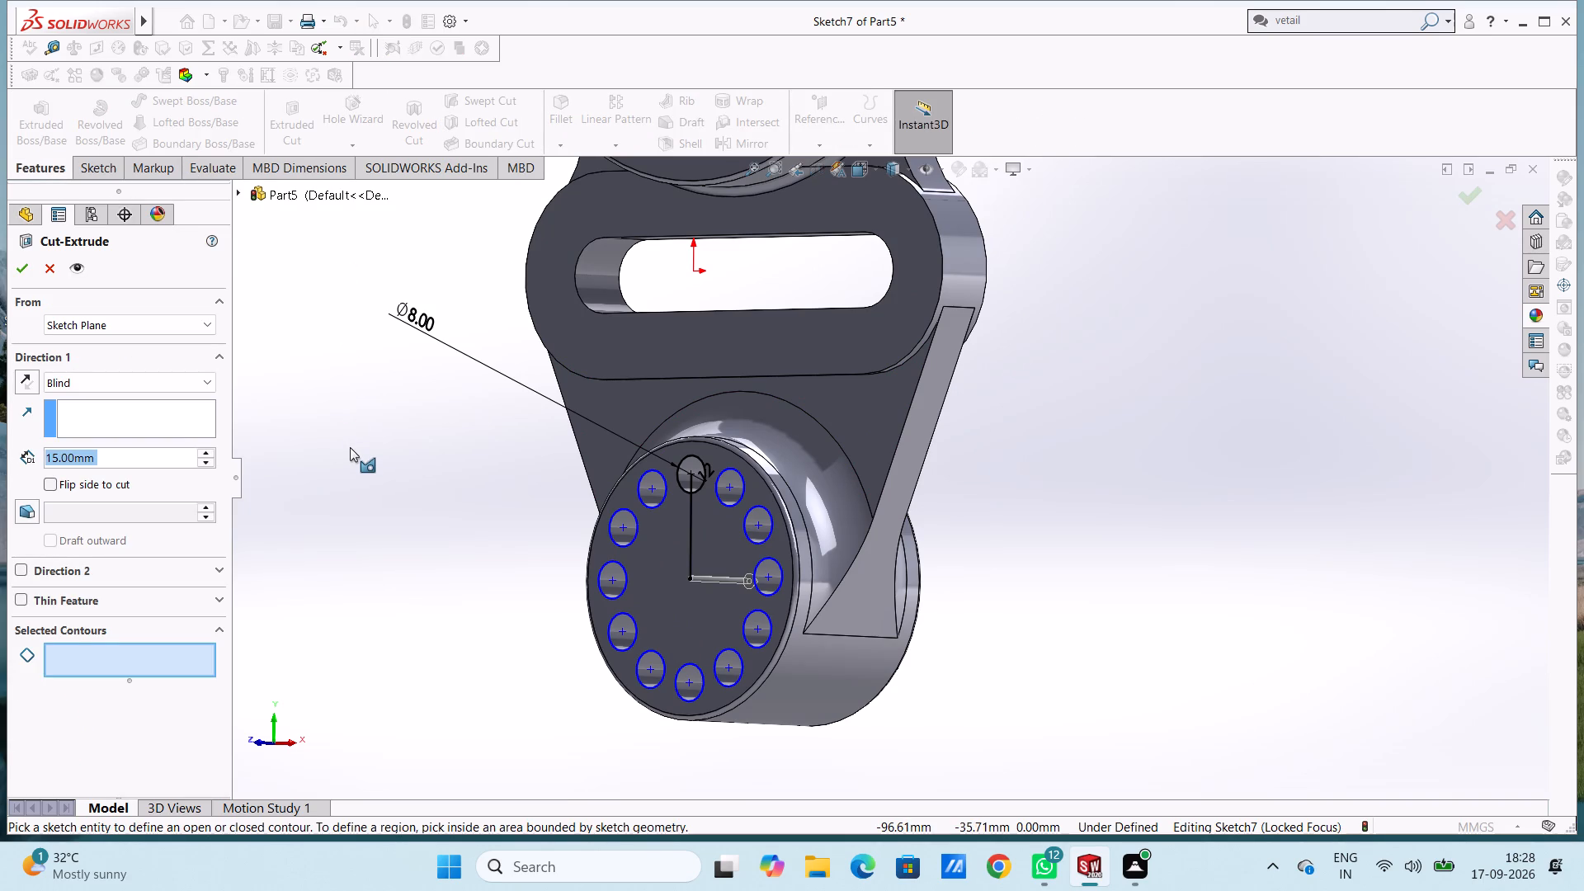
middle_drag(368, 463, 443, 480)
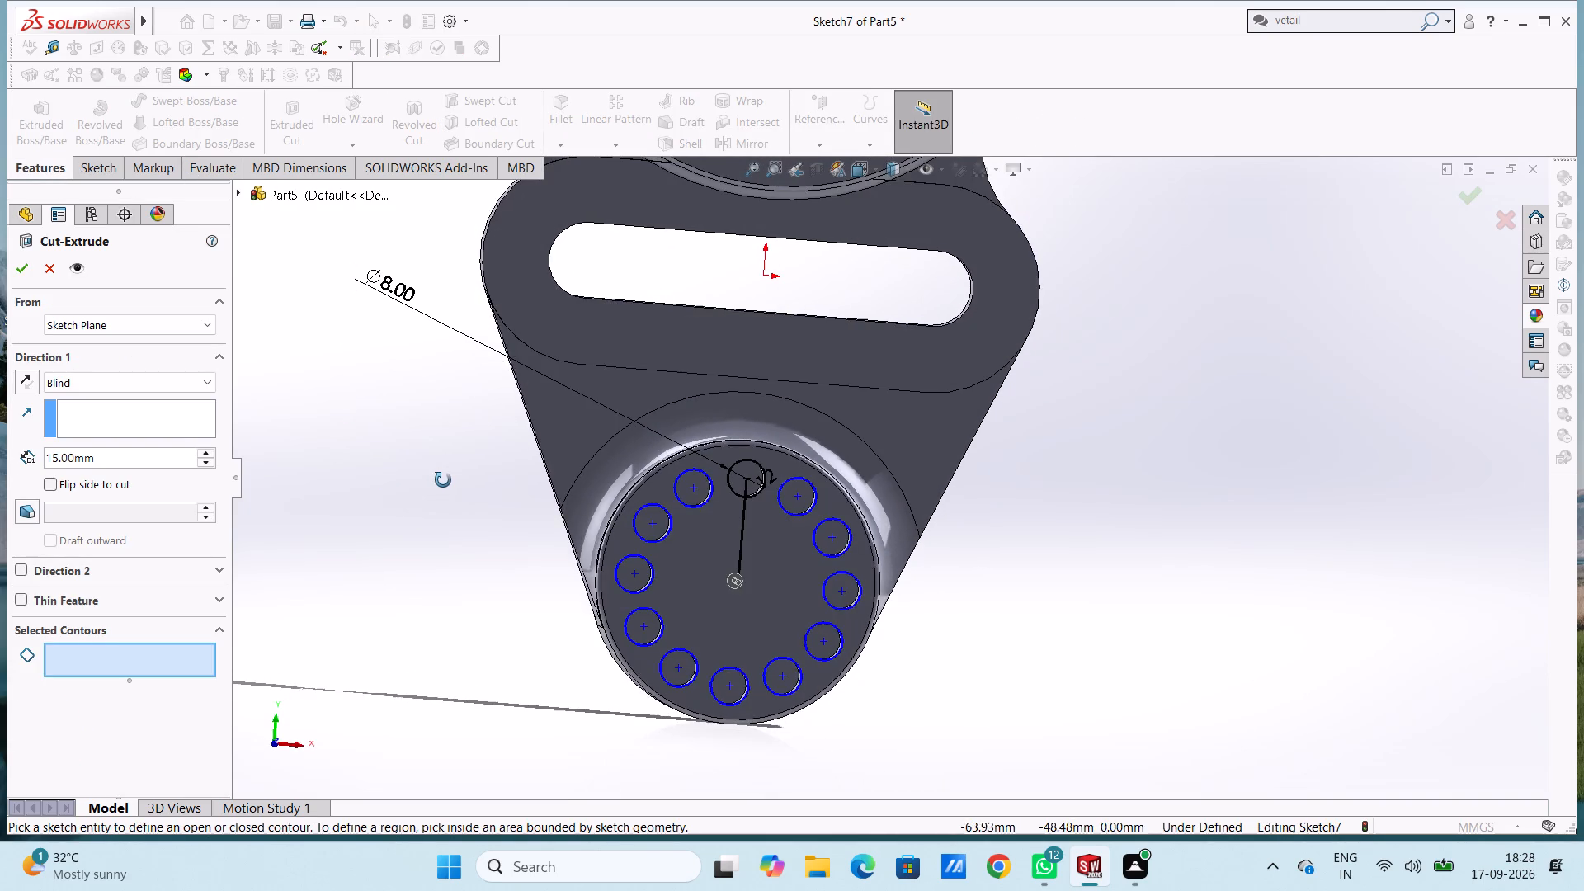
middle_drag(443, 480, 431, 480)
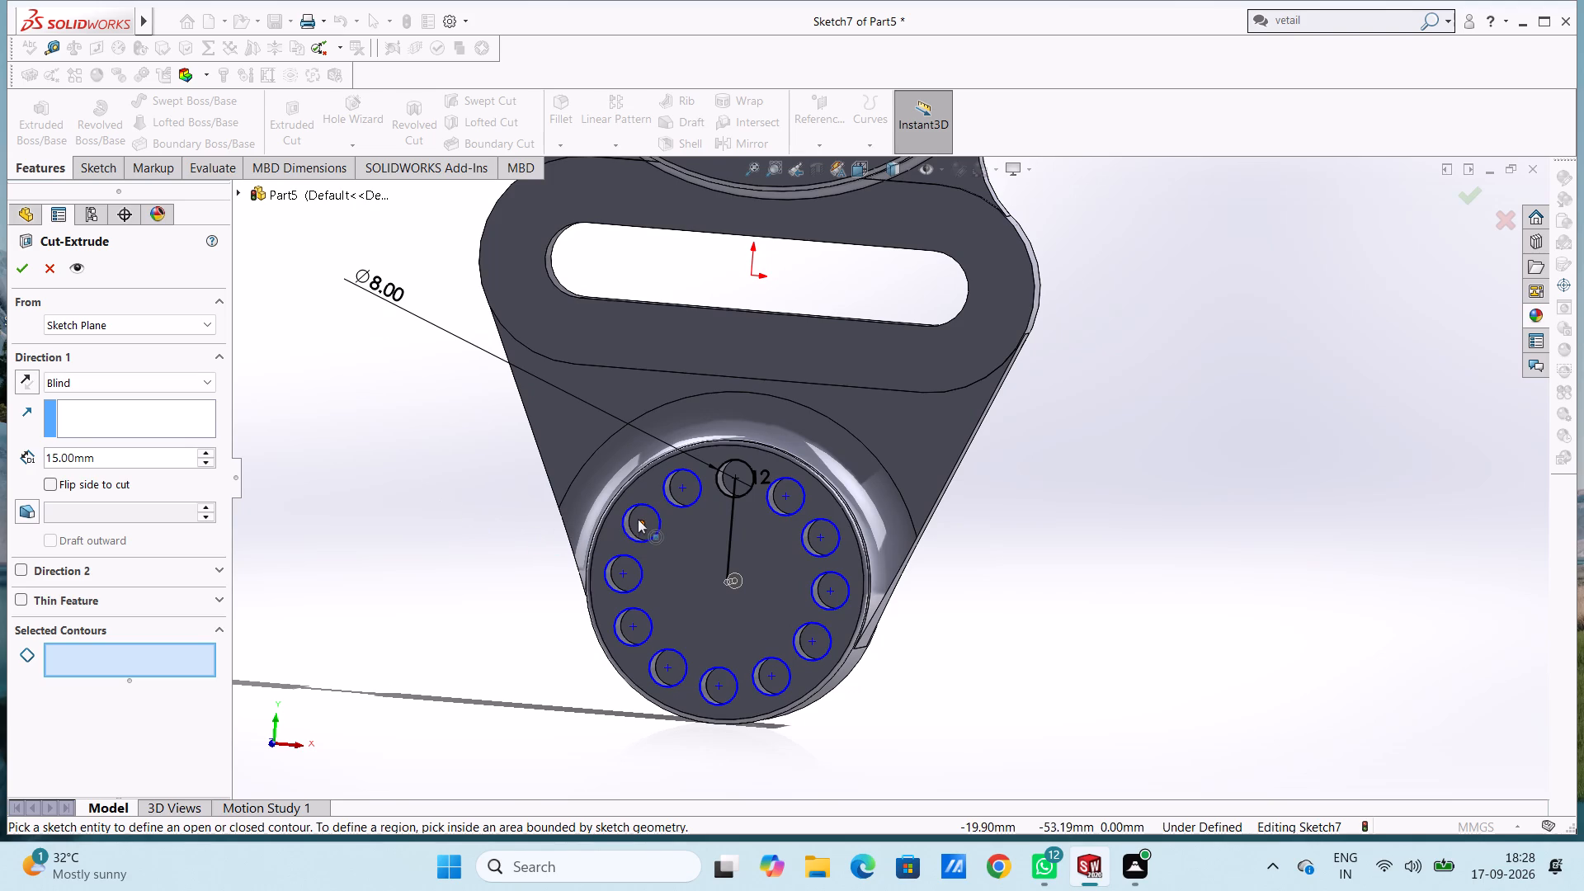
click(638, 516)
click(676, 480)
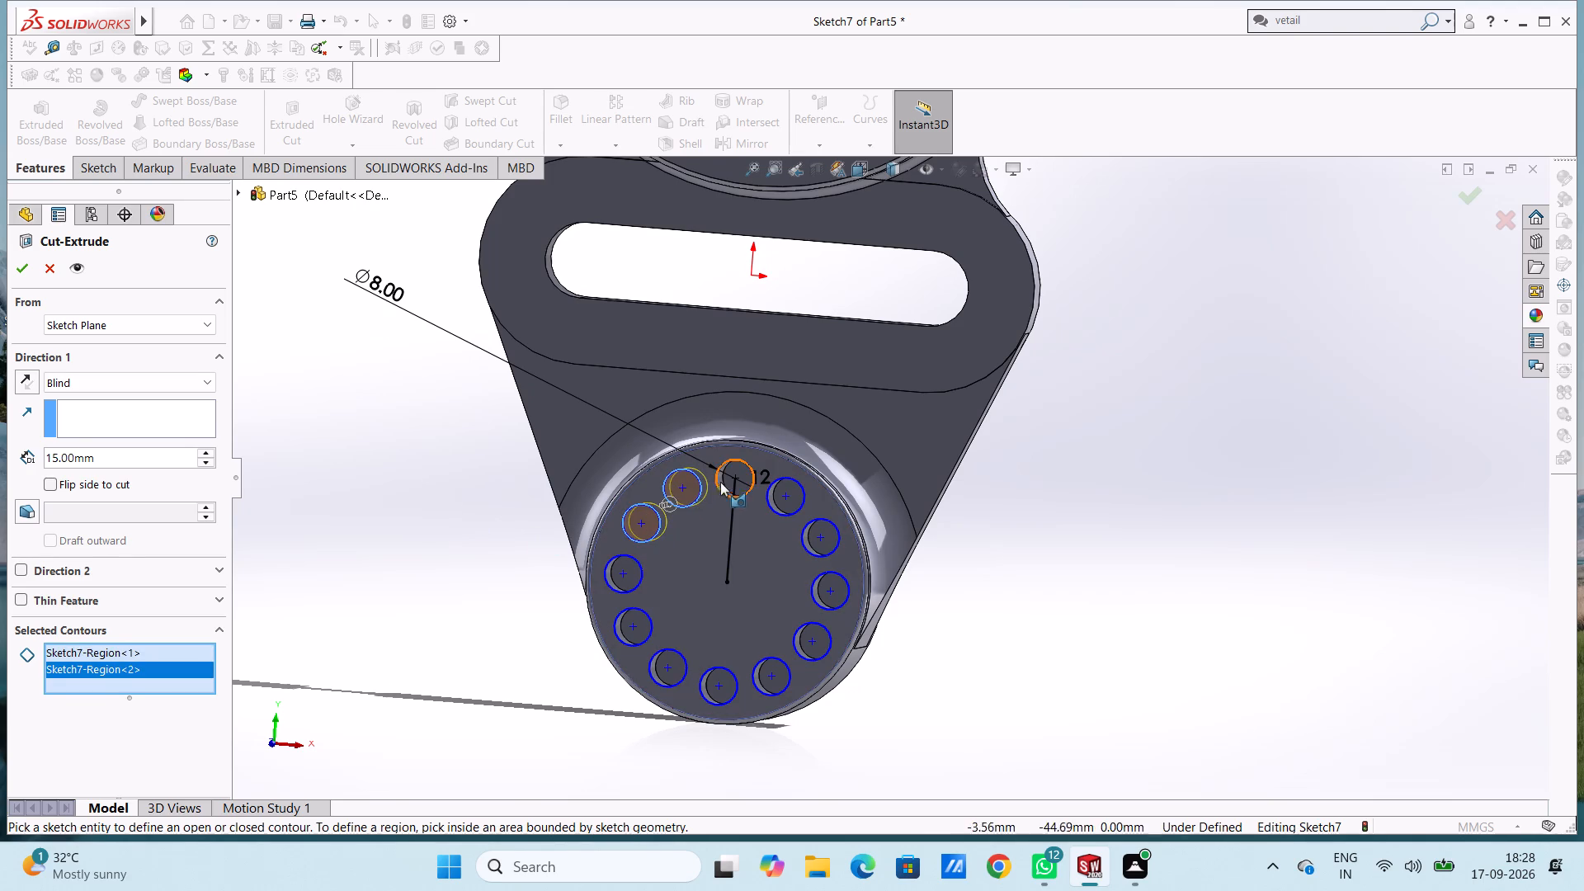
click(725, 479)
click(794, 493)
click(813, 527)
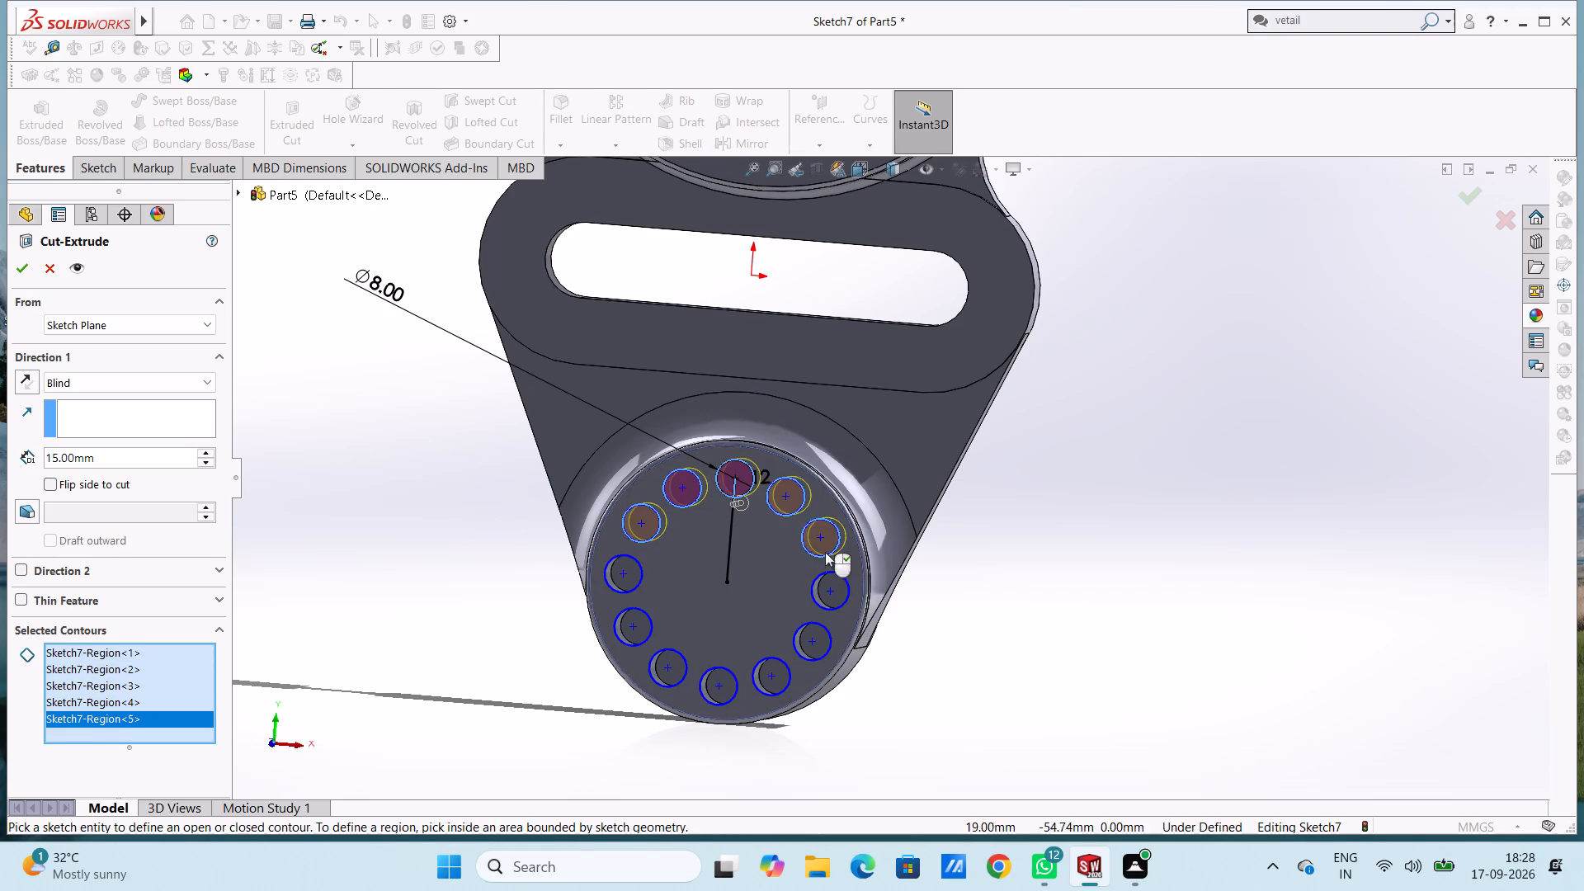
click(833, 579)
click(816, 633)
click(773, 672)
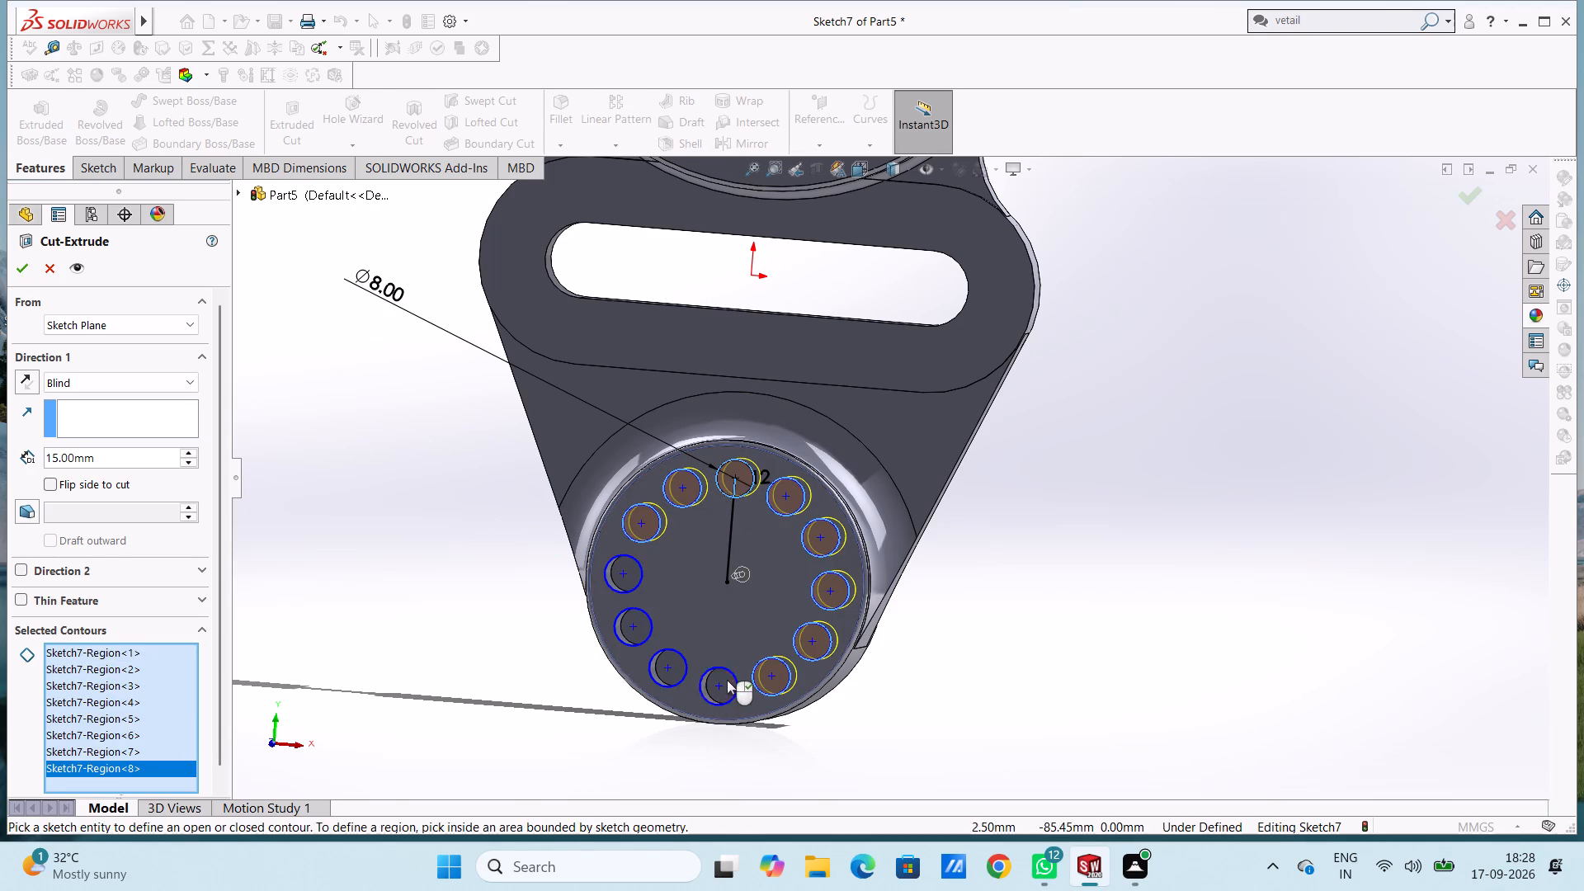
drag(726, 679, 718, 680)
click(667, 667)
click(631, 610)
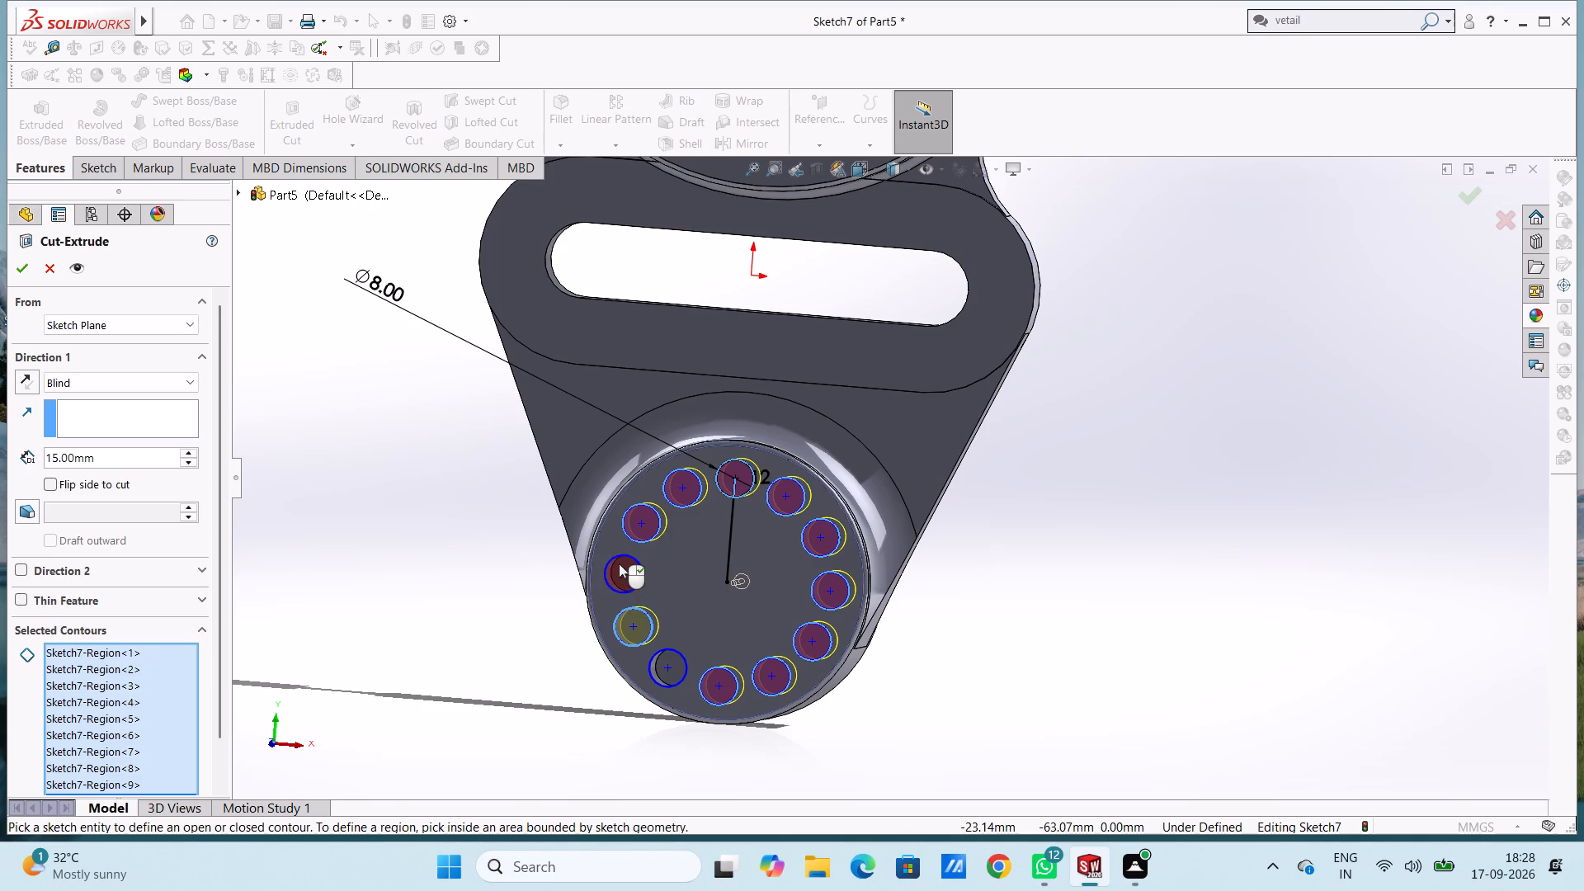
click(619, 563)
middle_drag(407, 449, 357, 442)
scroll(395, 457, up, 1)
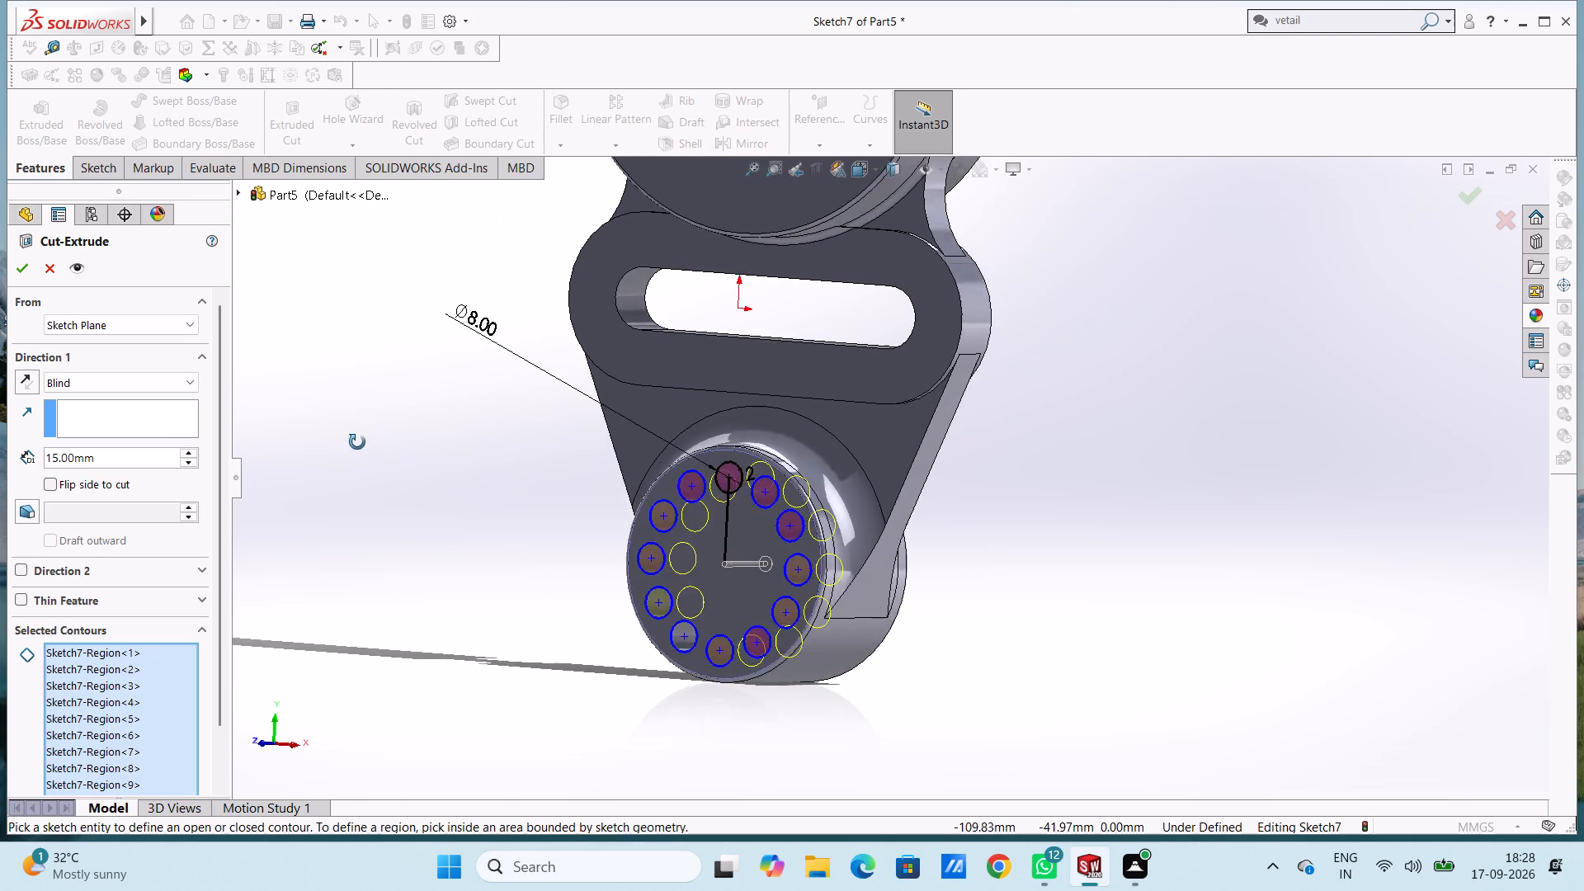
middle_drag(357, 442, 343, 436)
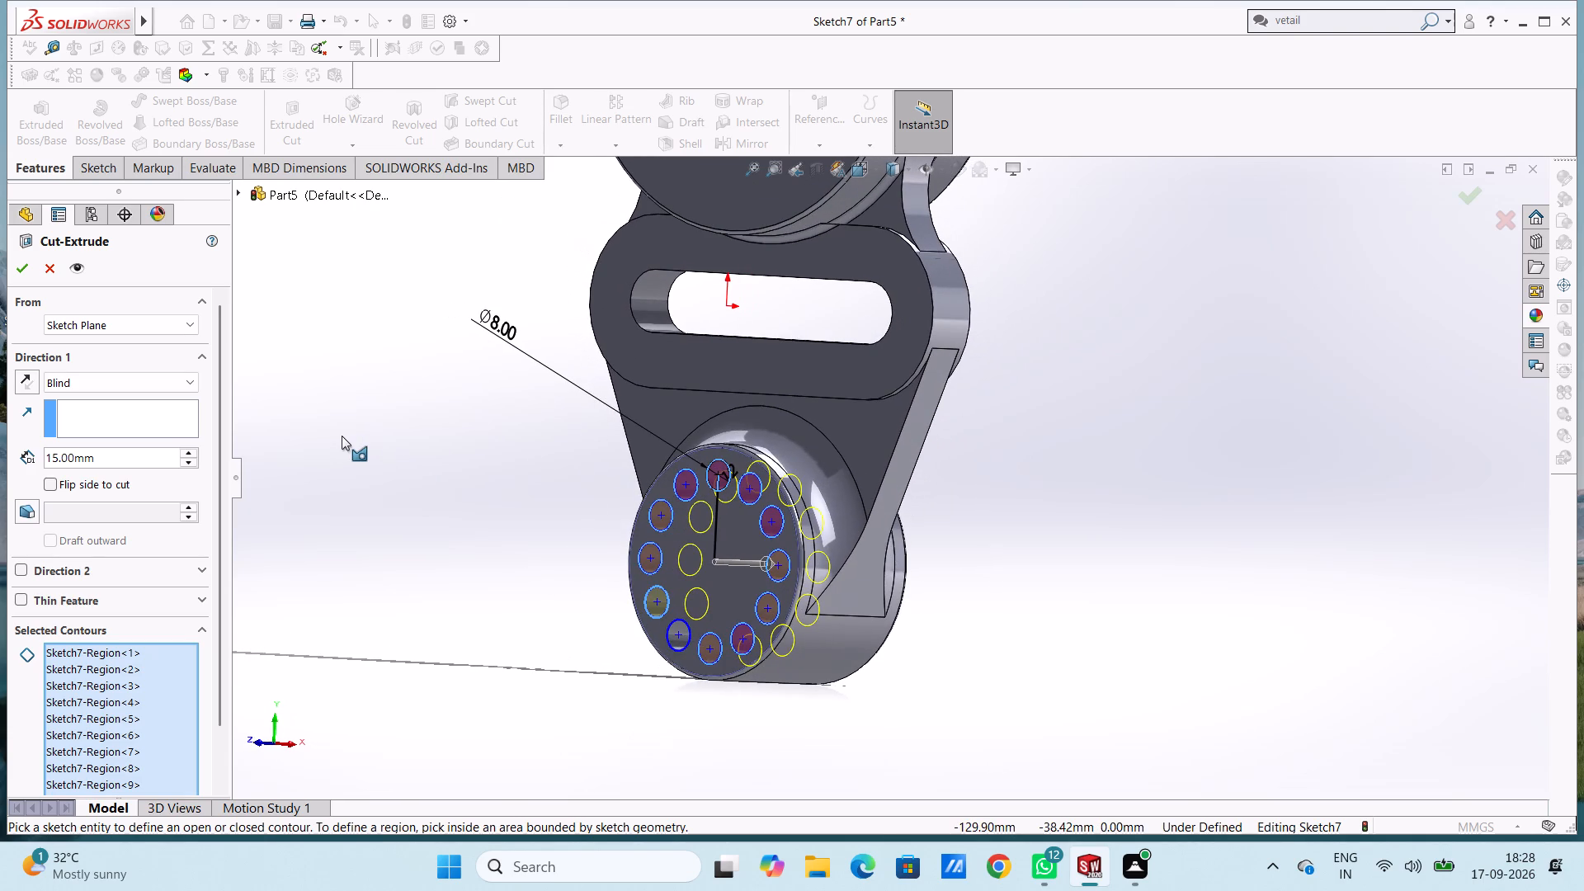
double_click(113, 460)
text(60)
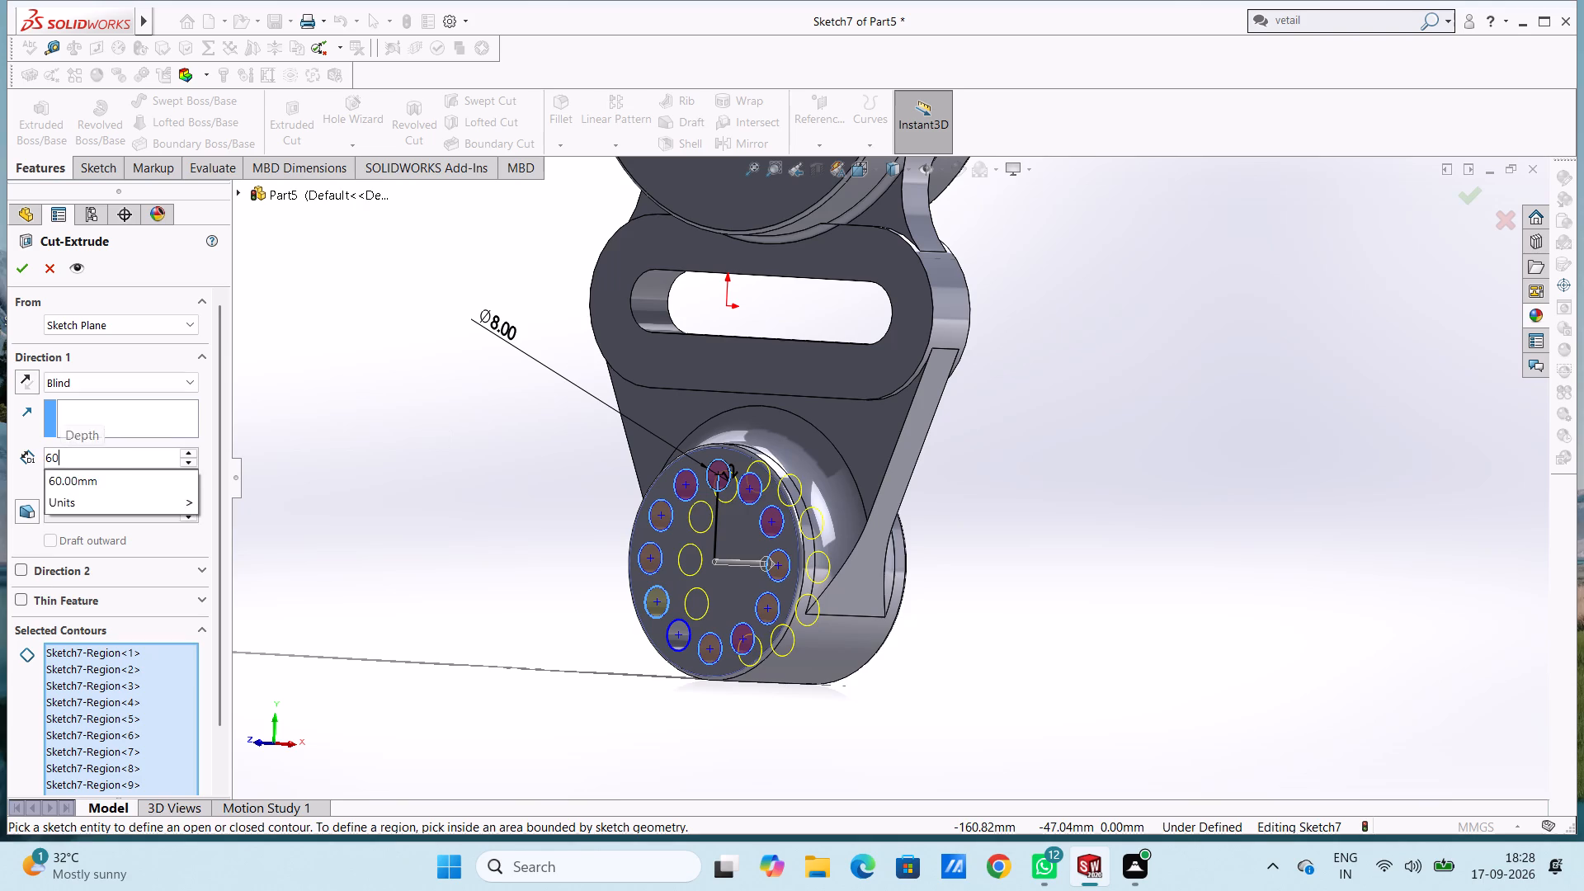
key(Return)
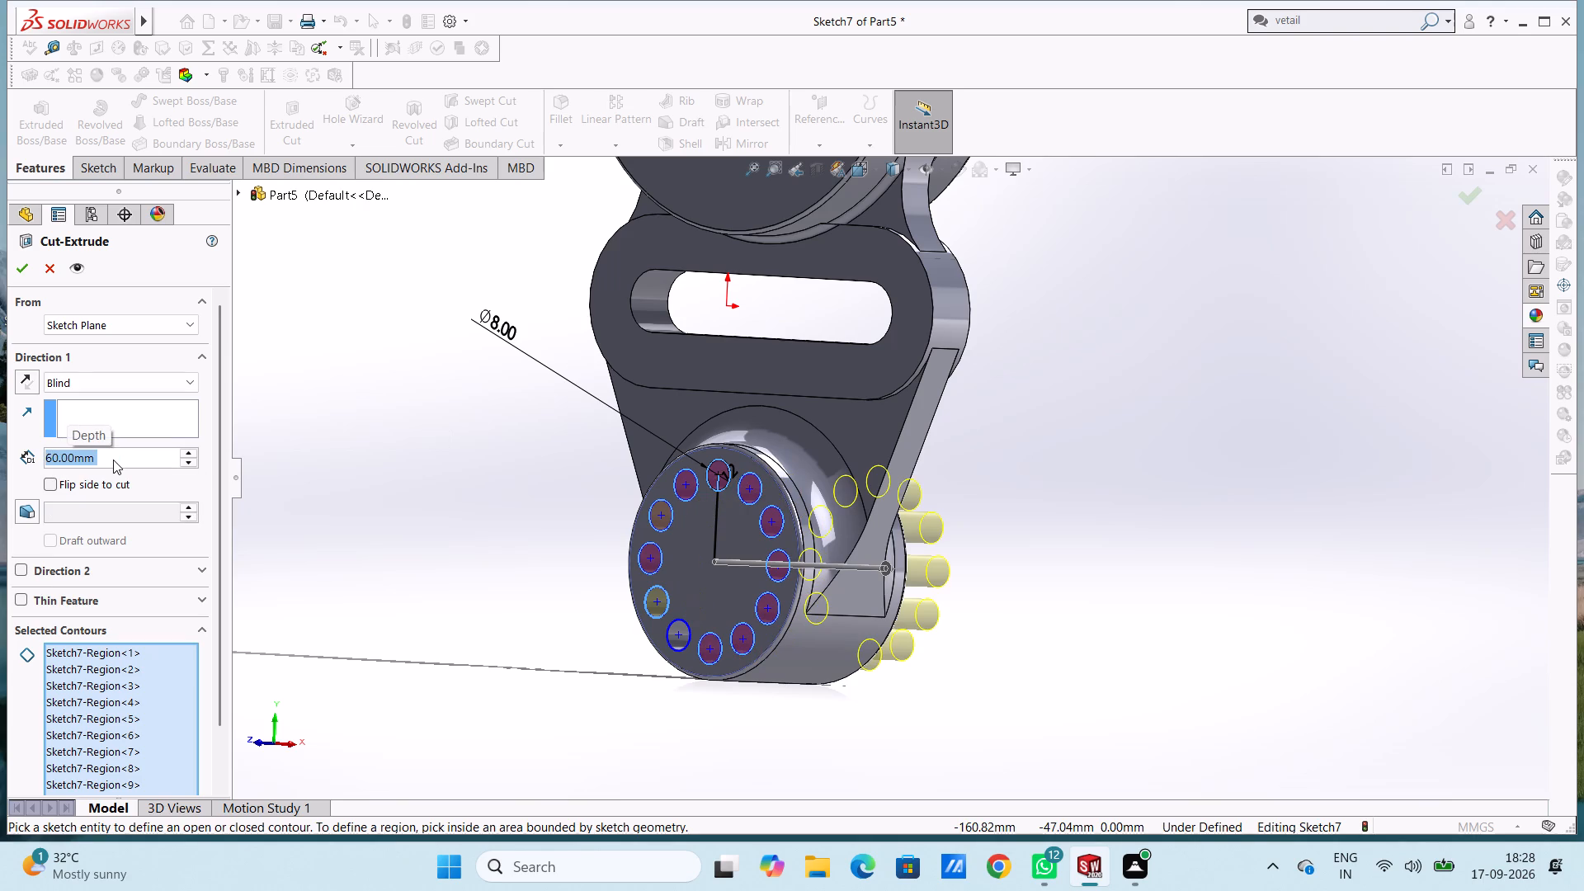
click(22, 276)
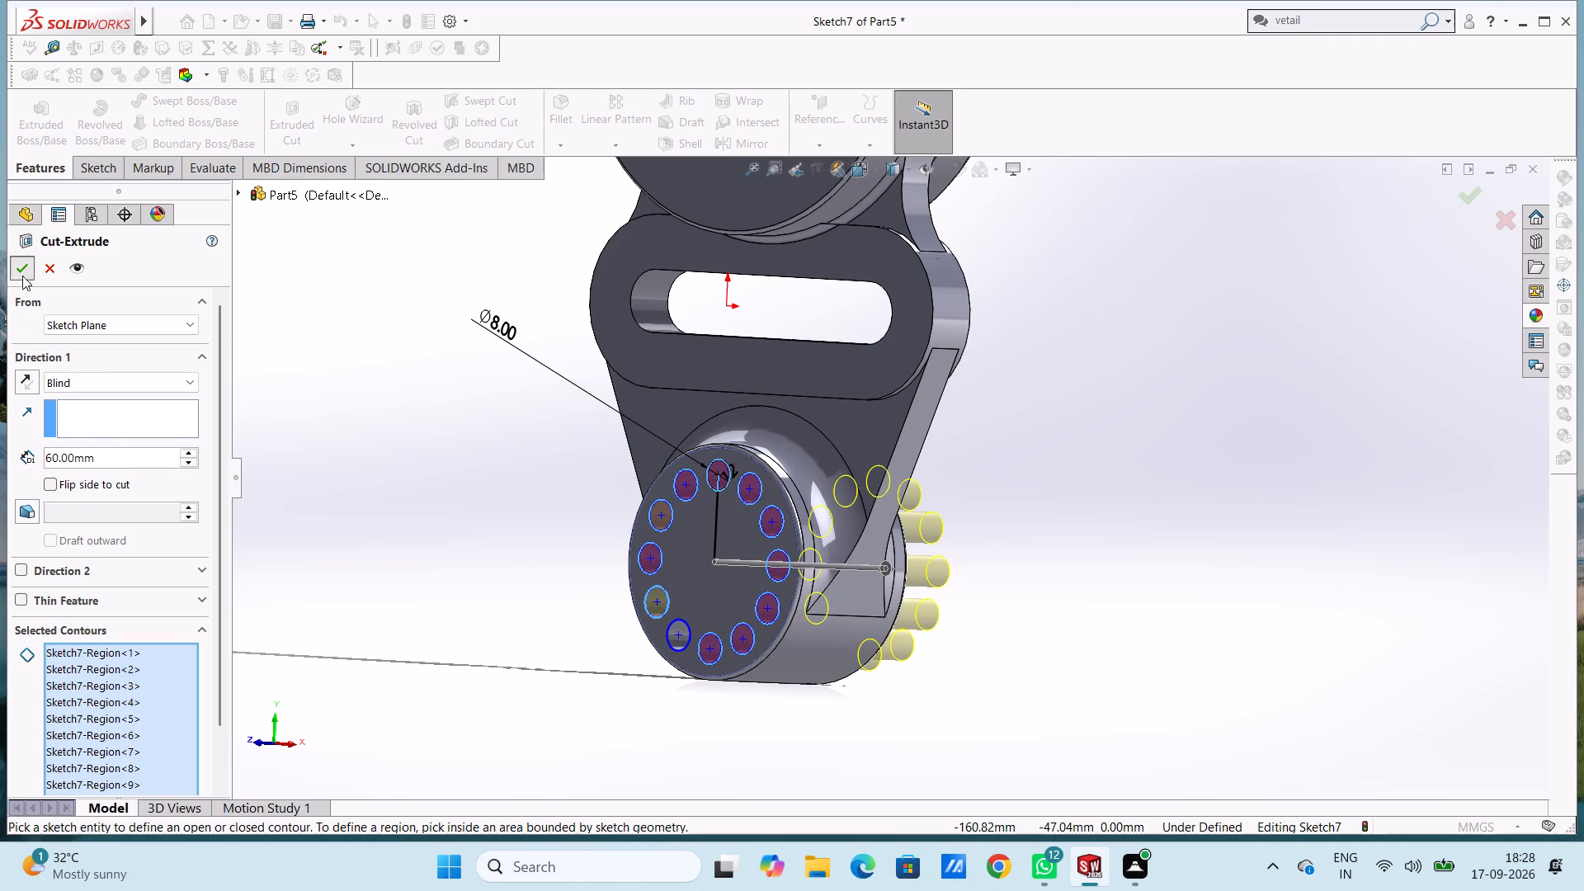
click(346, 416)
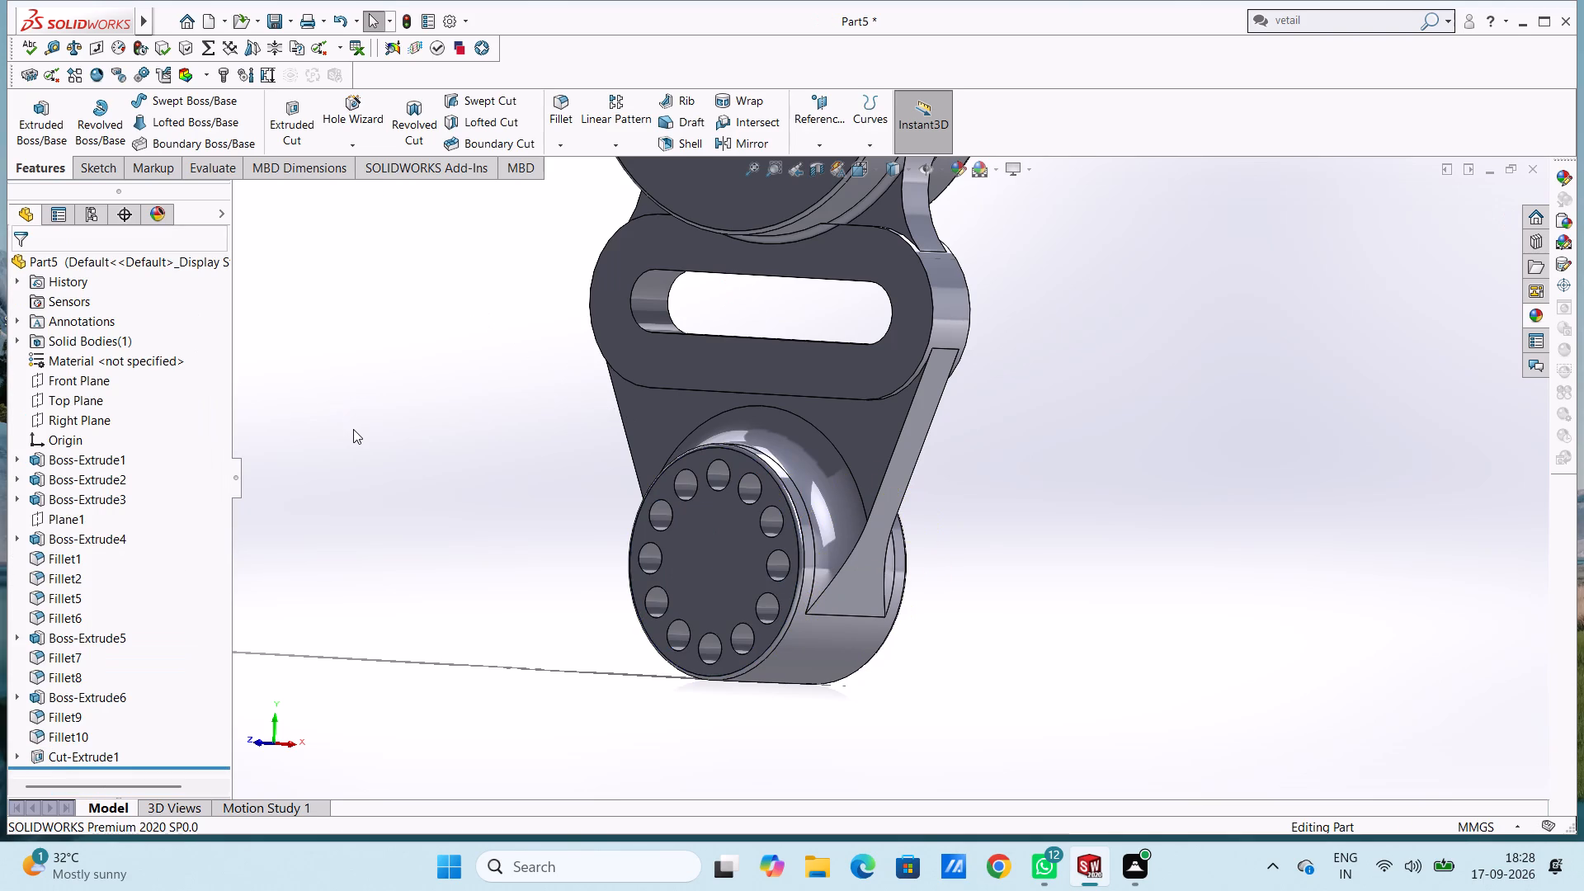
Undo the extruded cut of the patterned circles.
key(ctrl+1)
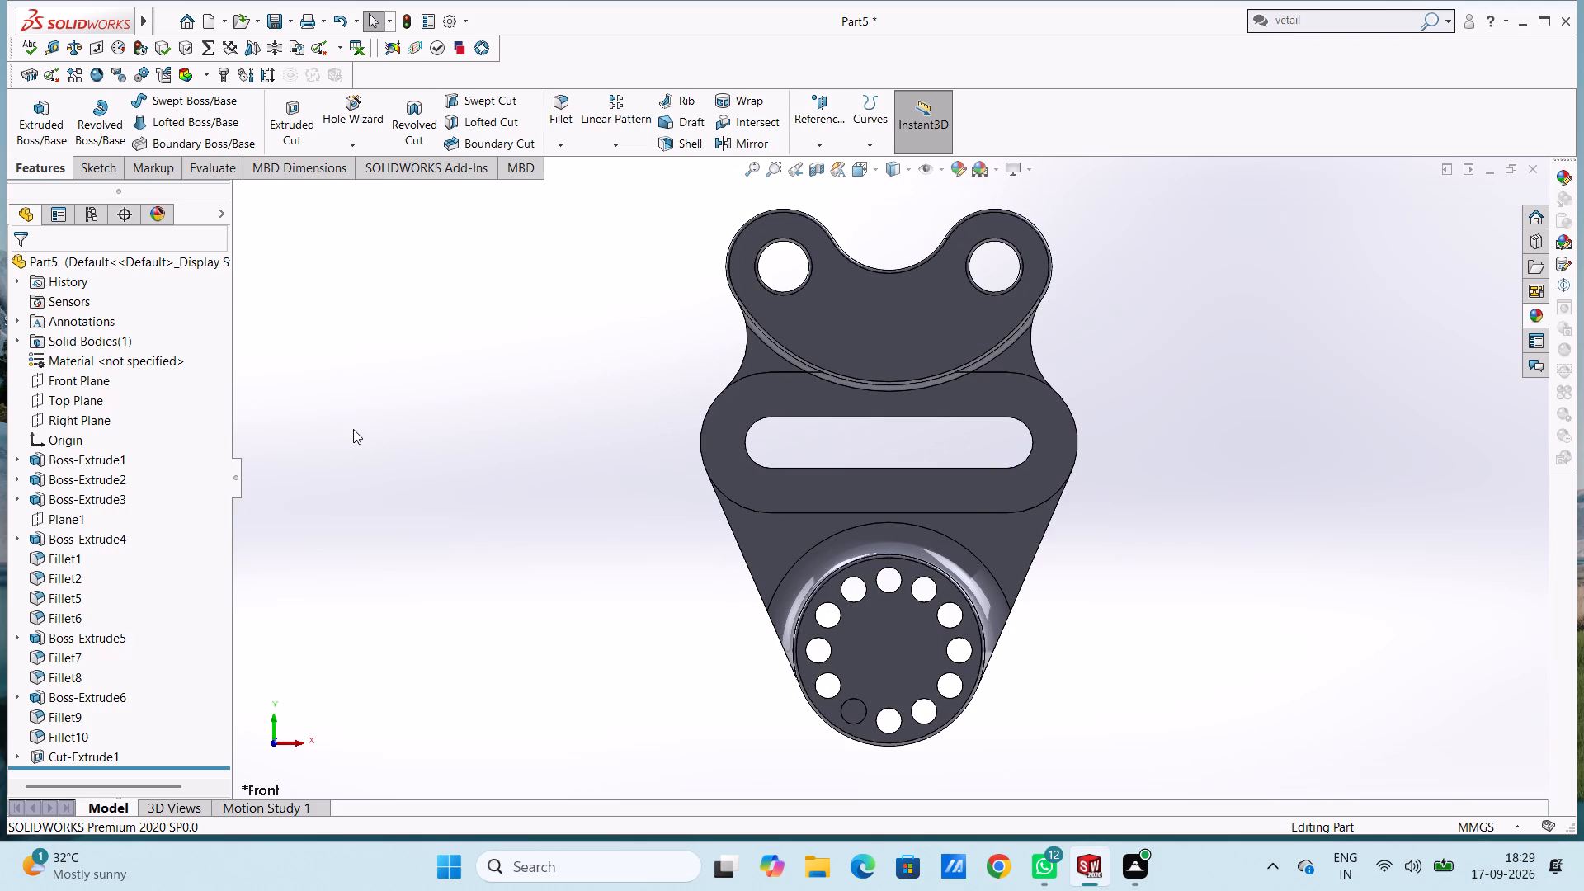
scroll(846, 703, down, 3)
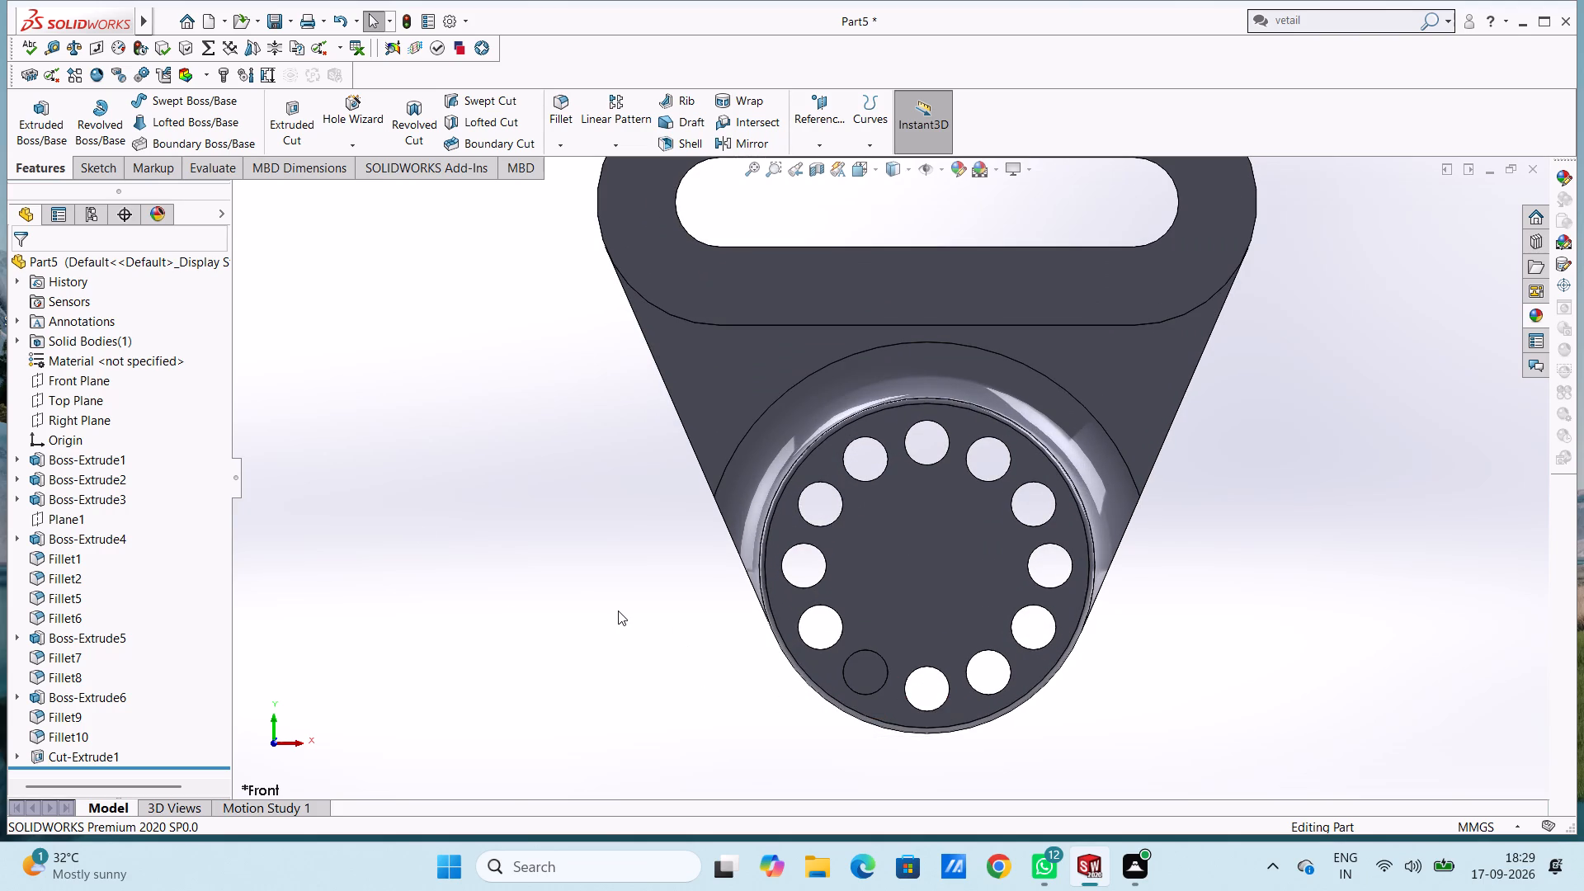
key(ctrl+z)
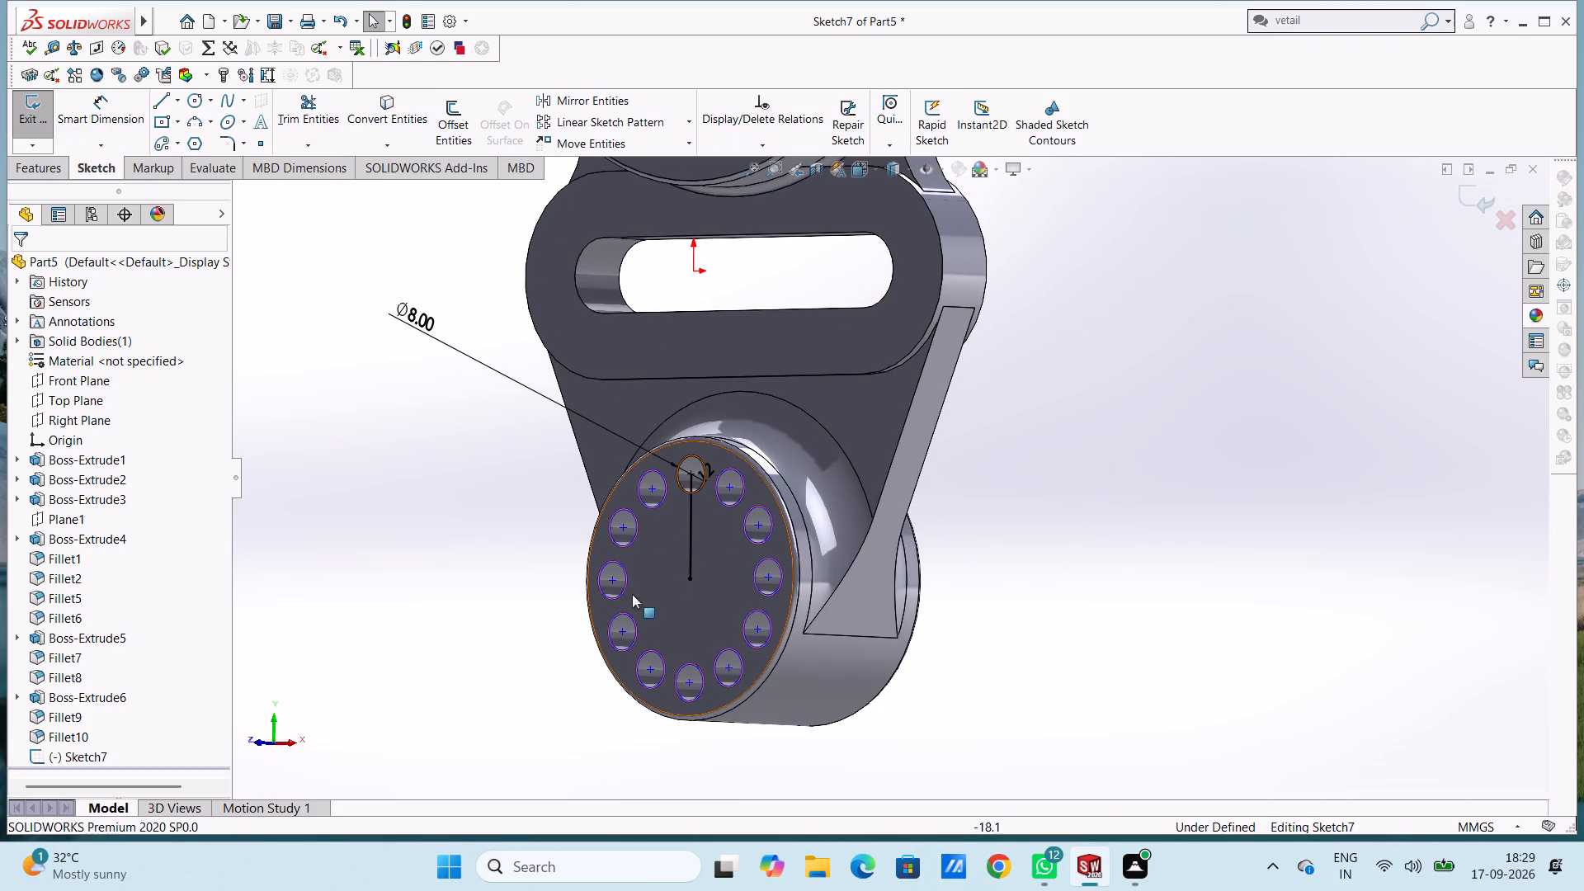
Delete the vertical line between the topmost circle and the disc's centre from the sketch.
click(689, 567)
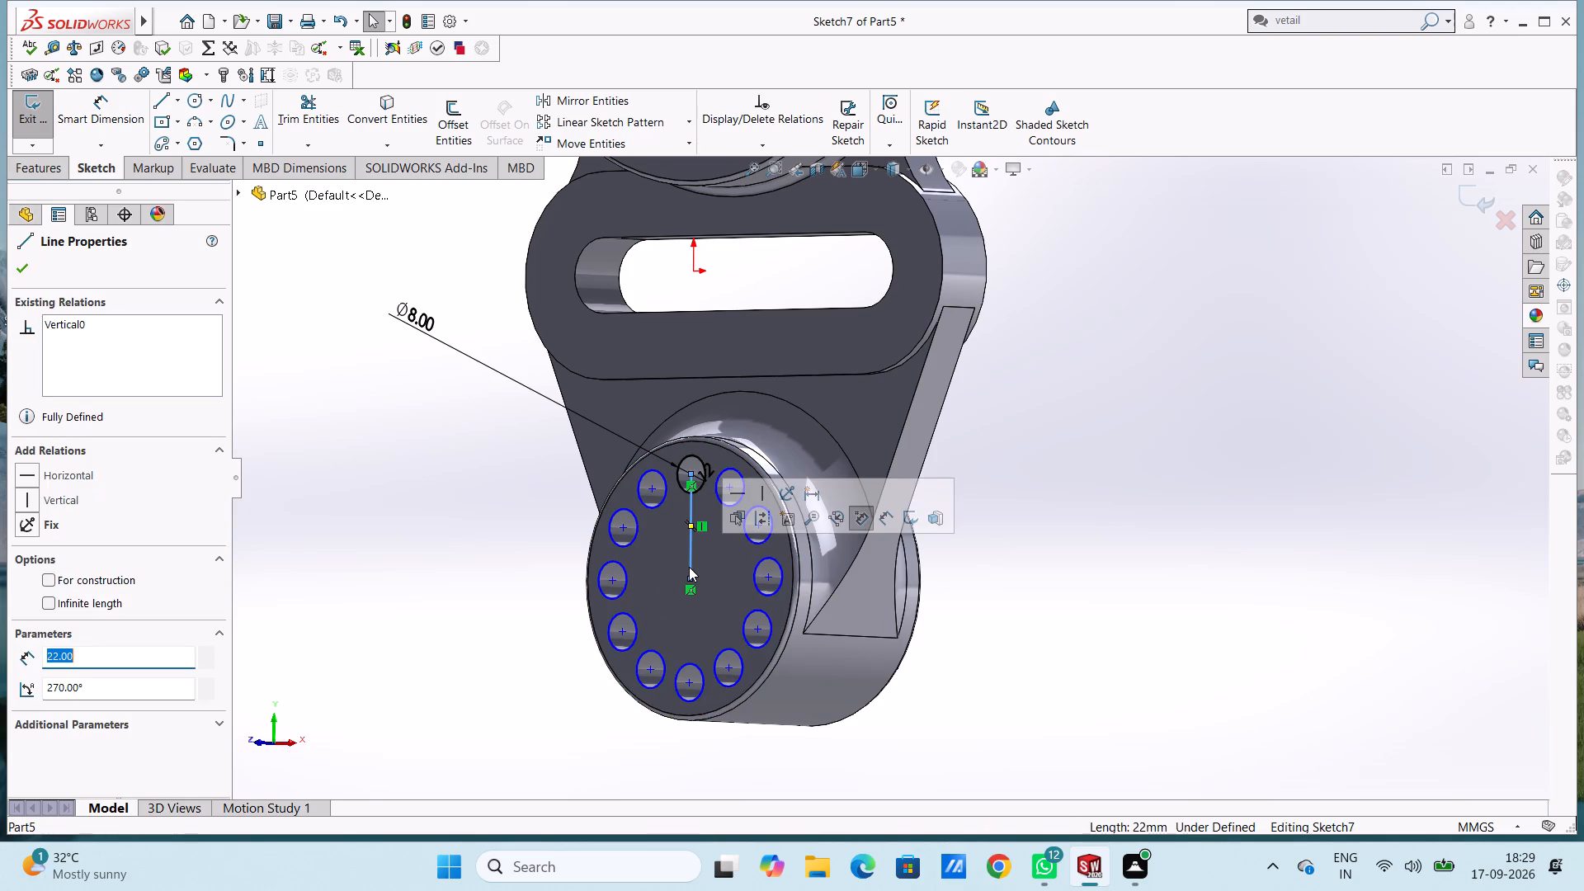
key(Delete)
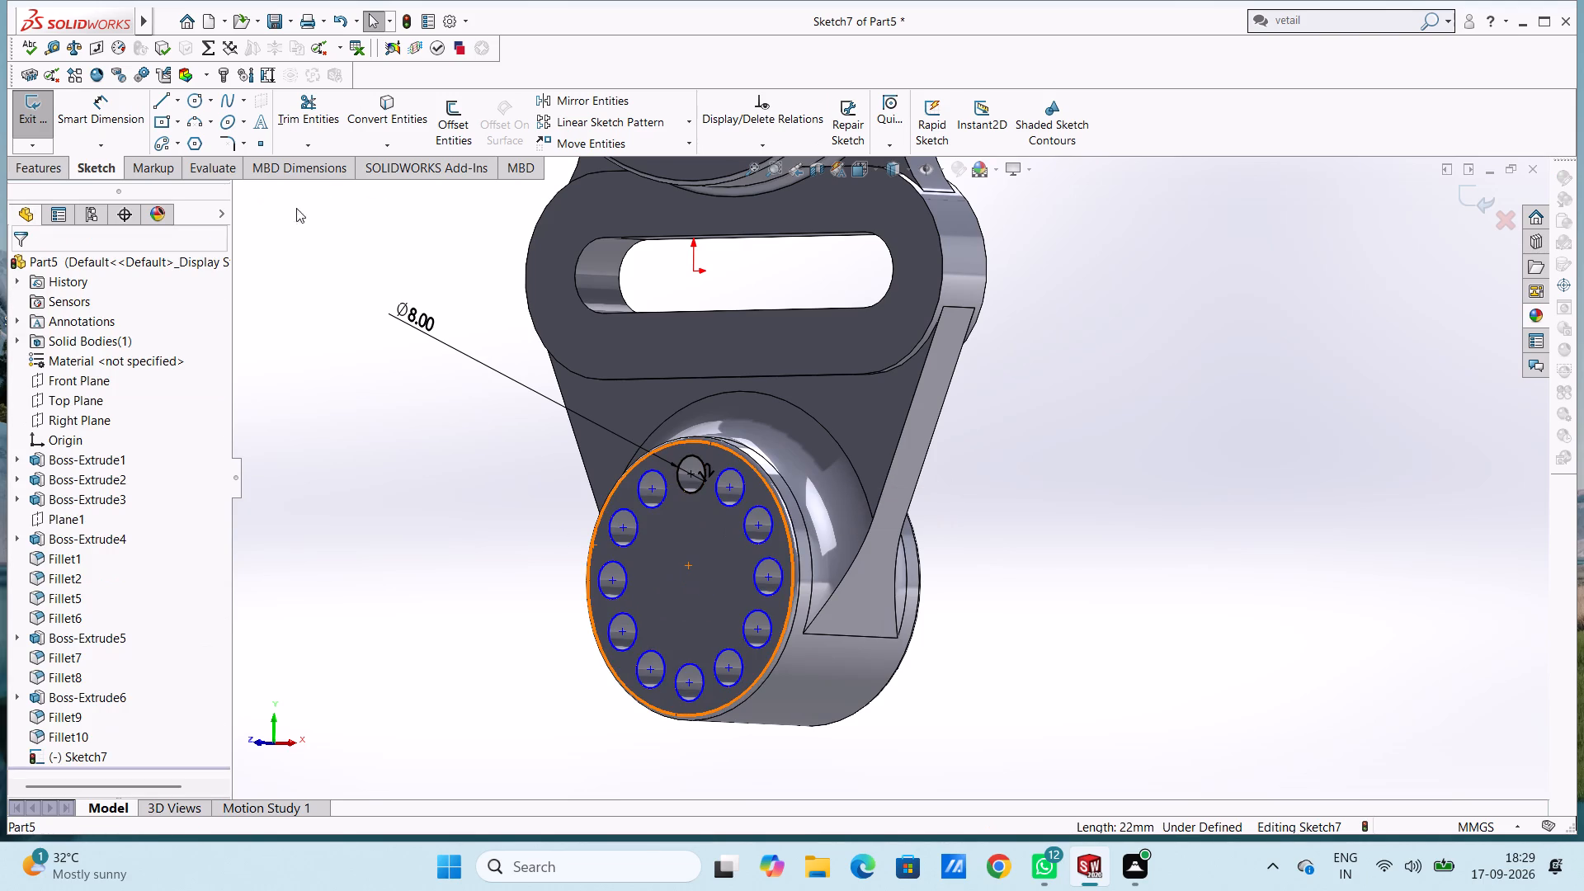
Cut-extrude the twelve patterned circles blind 60 mm through the disc.
click(65, 172)
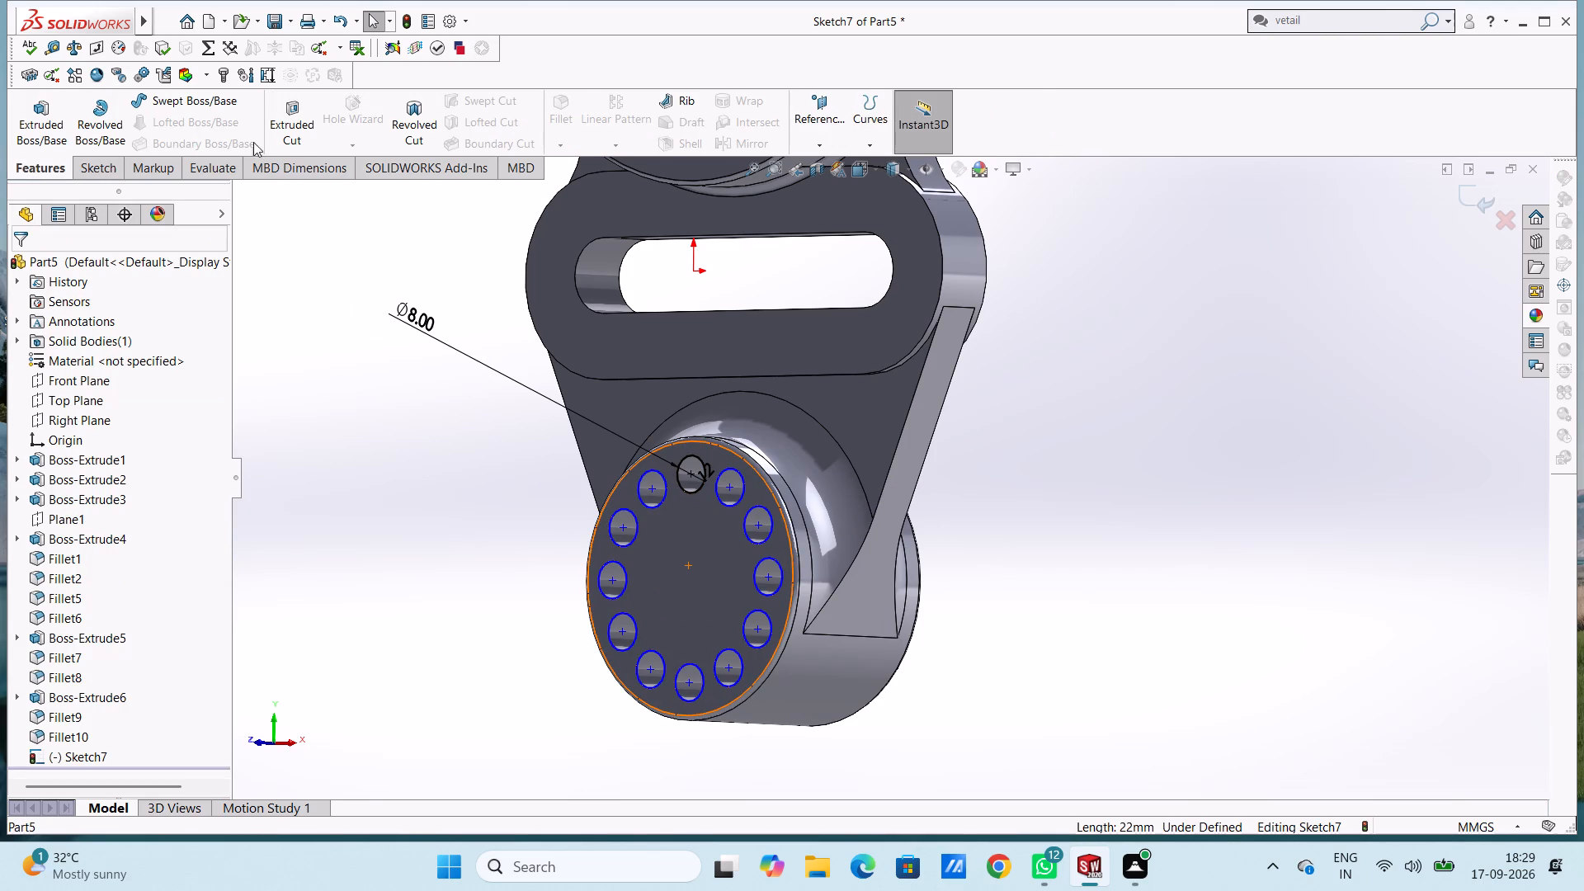
click(304, 129)
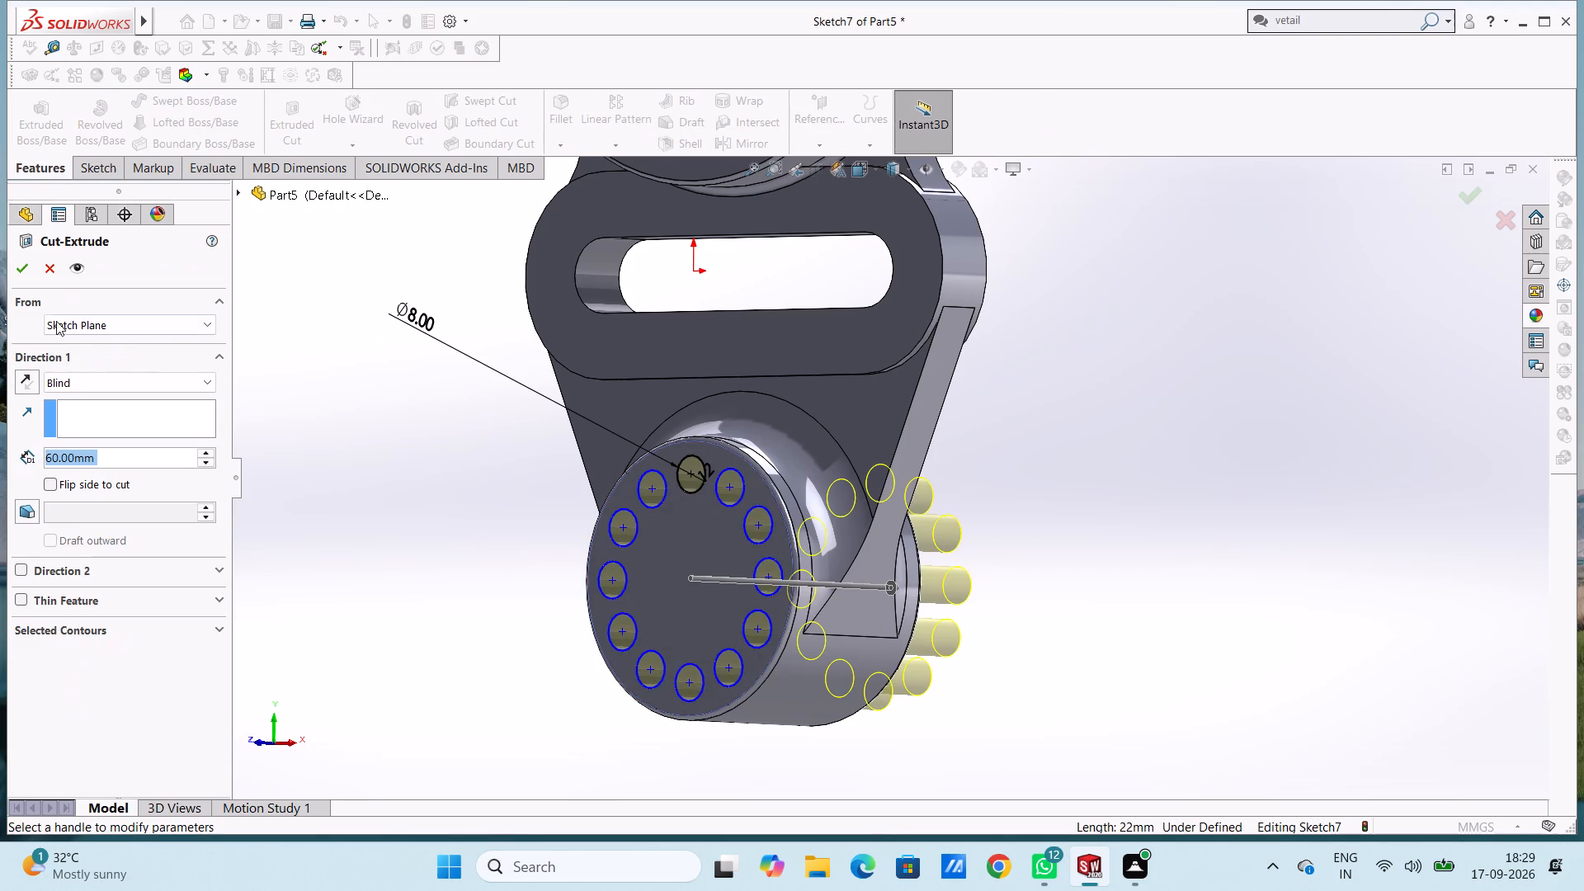
click(17, 270)
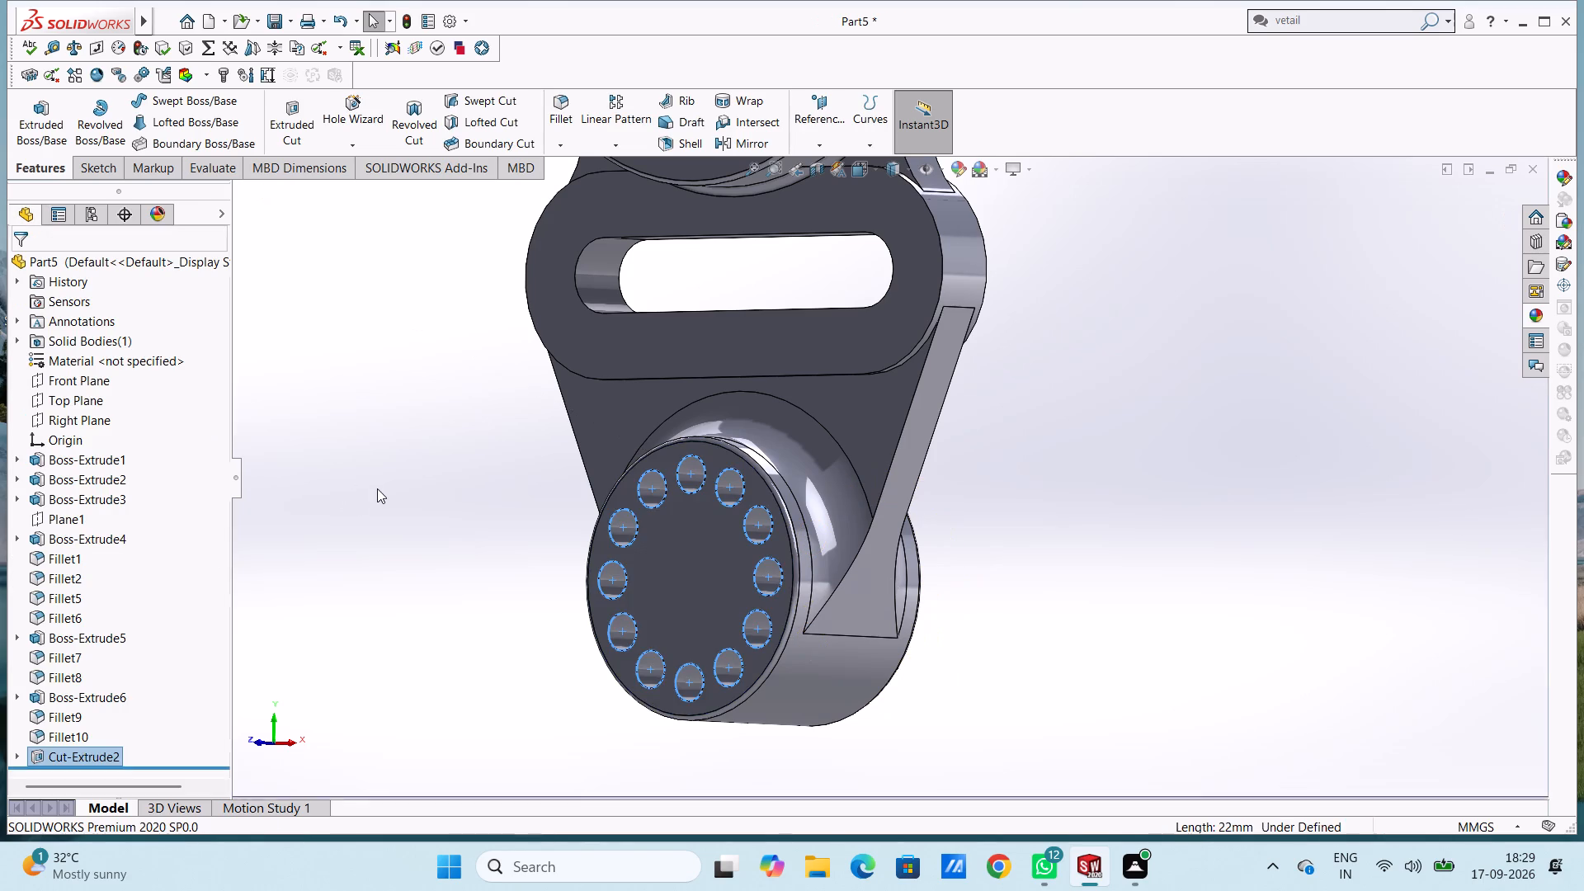
click(378, 488)
Examine the part with its twelve cut holes in front, rotated and isometric views.
key(ctrl+1)
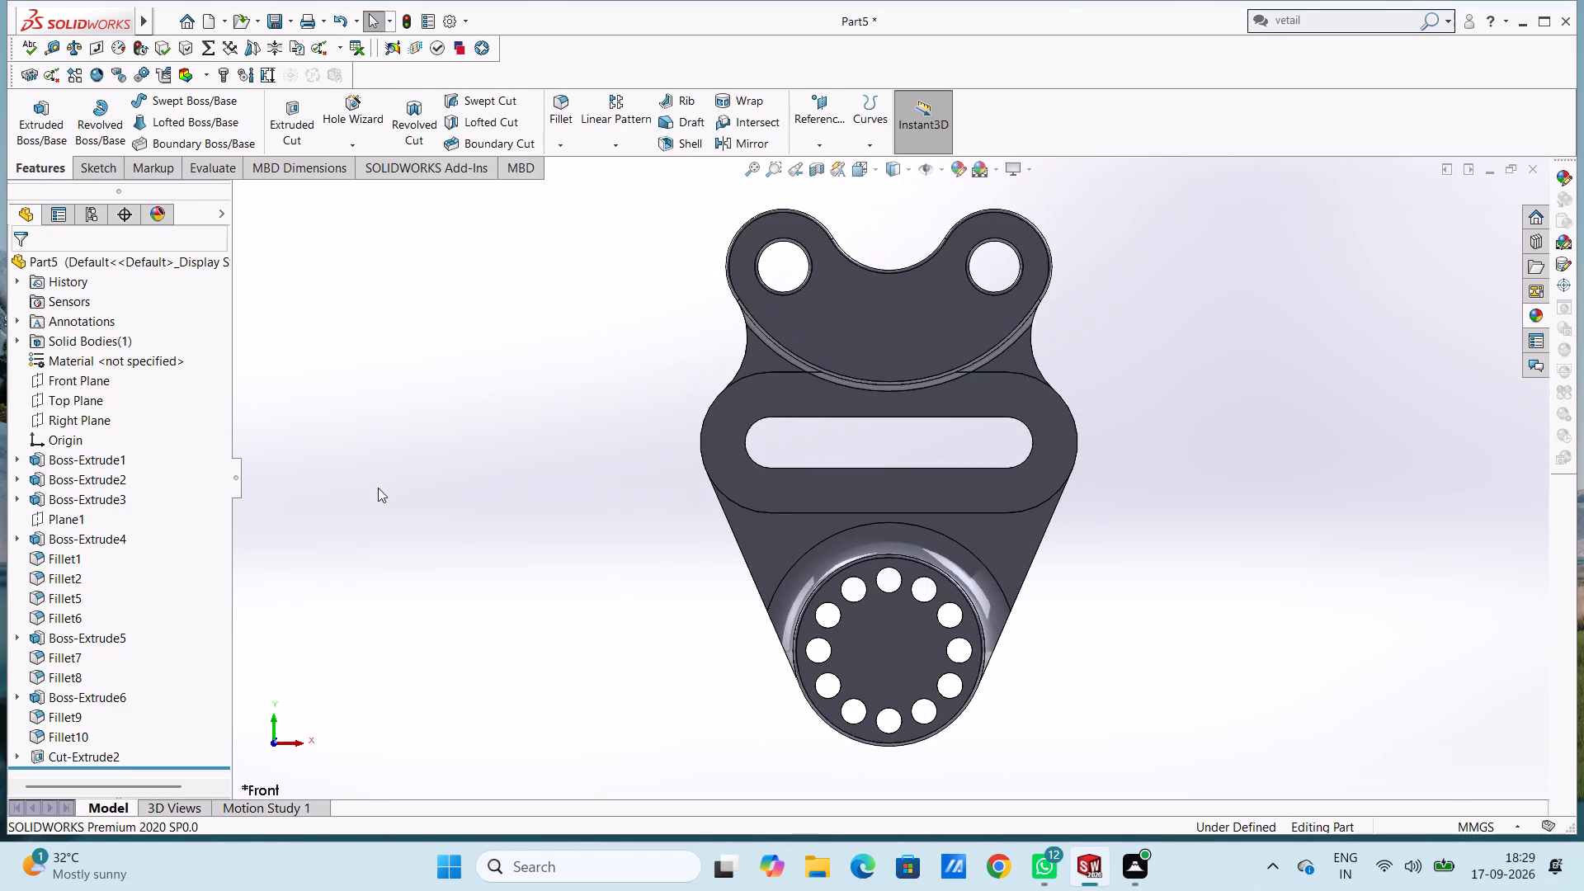
scroll(519, 525, down, 1)
middle_drag(572, 590, 572, 588)
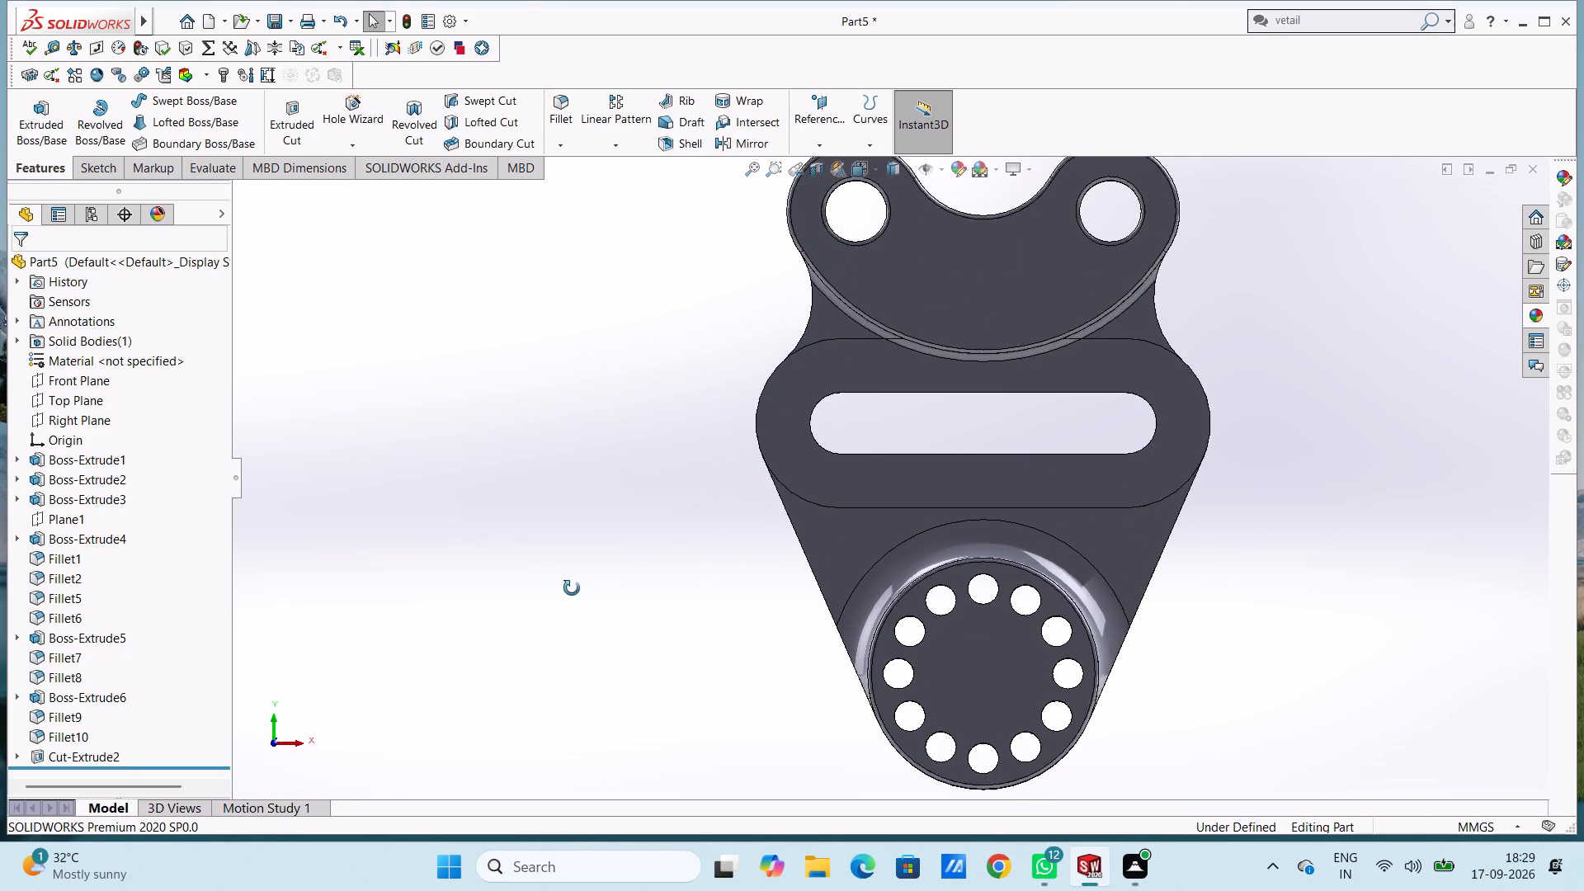
middle_drag(572, 588, 479, 540)
scroll(479, 540, up, 2)
middle_drag(551, 535, 602, 594)
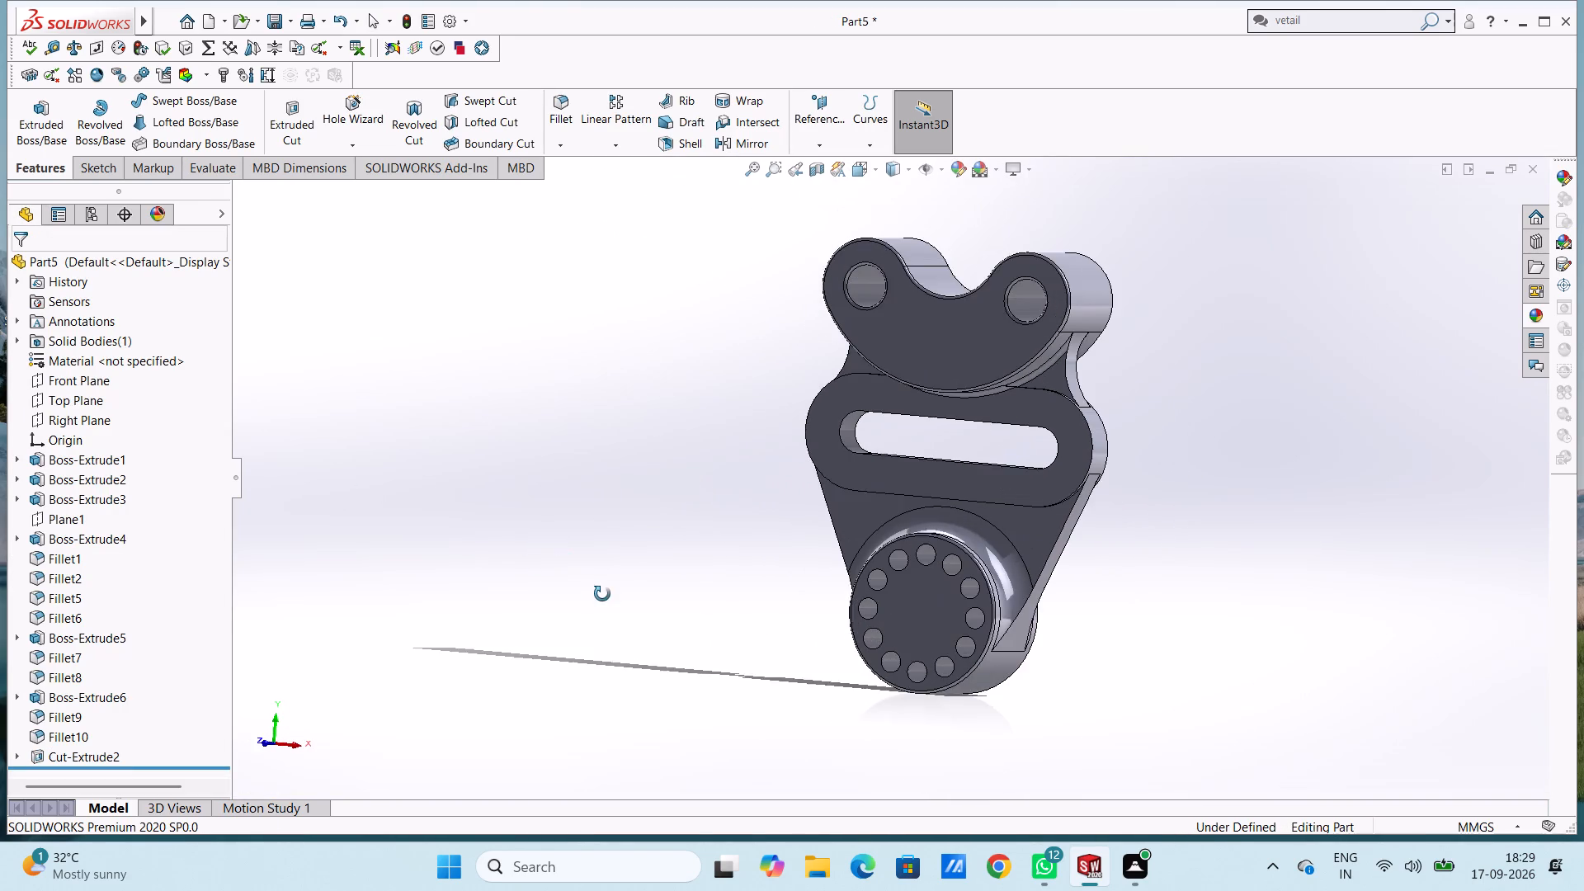
middle_drag(602, 594, 603, 596)
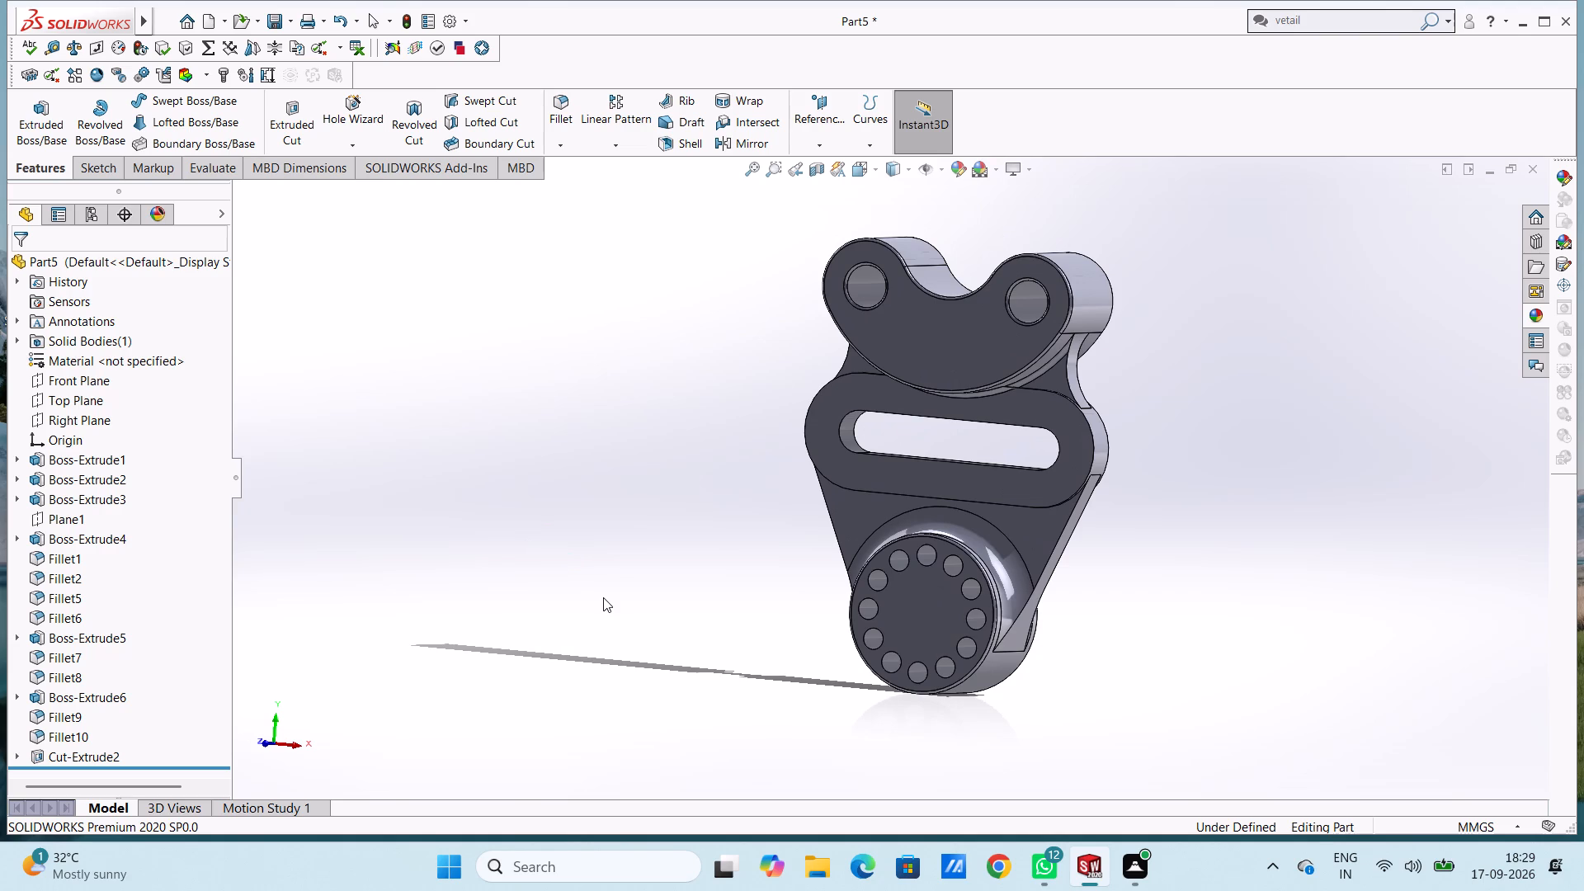
key(ctrl+7)
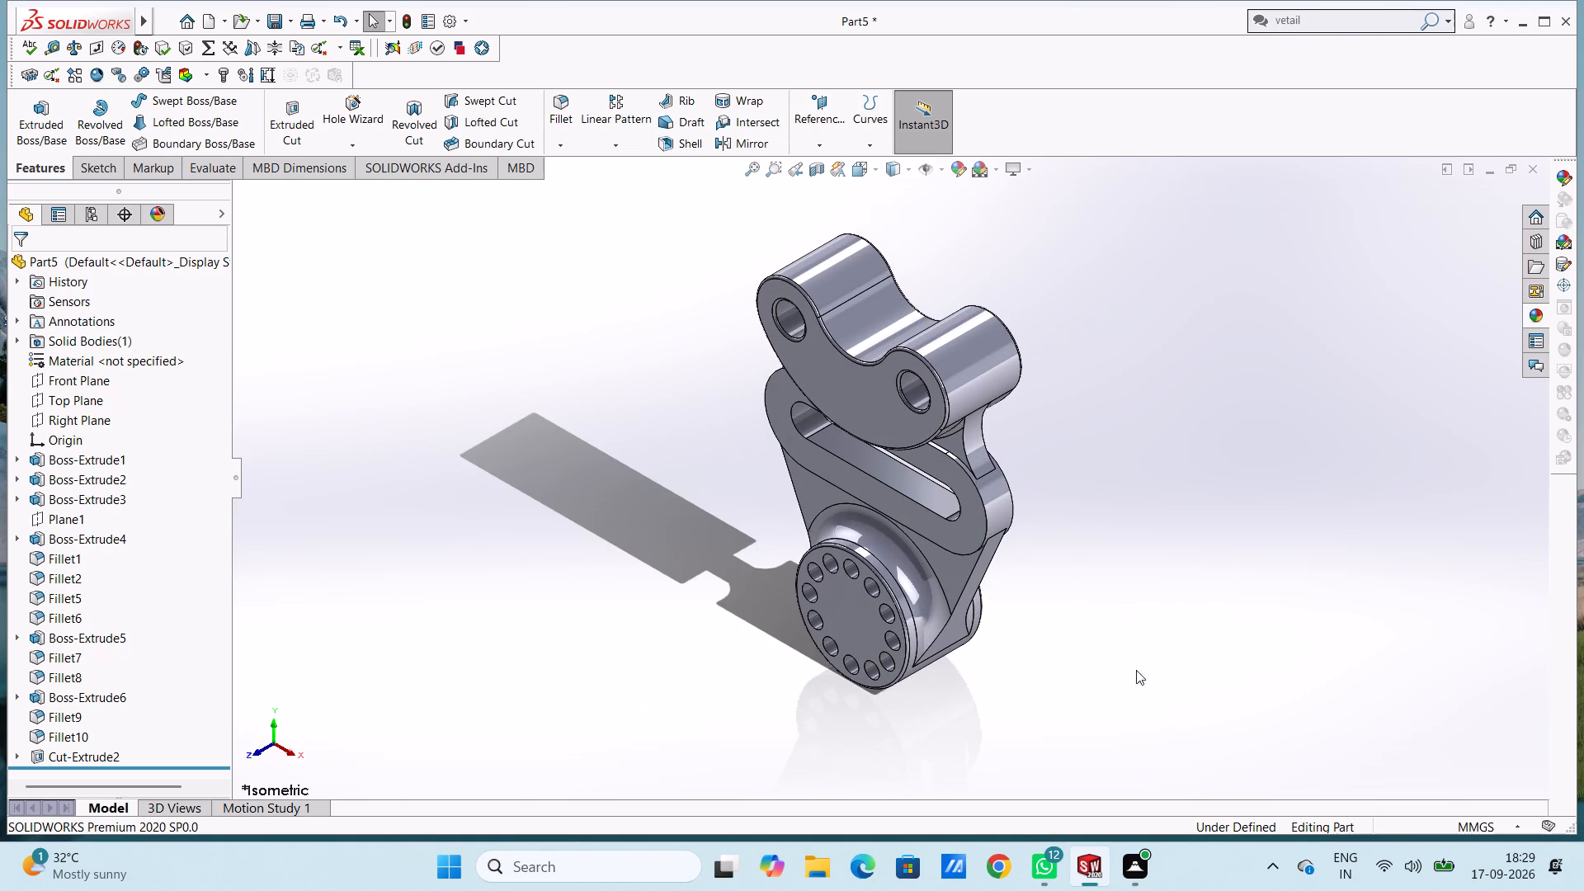
Edit the whole part's color appearance and set its RGB blue component to 20.
click(949, 172)
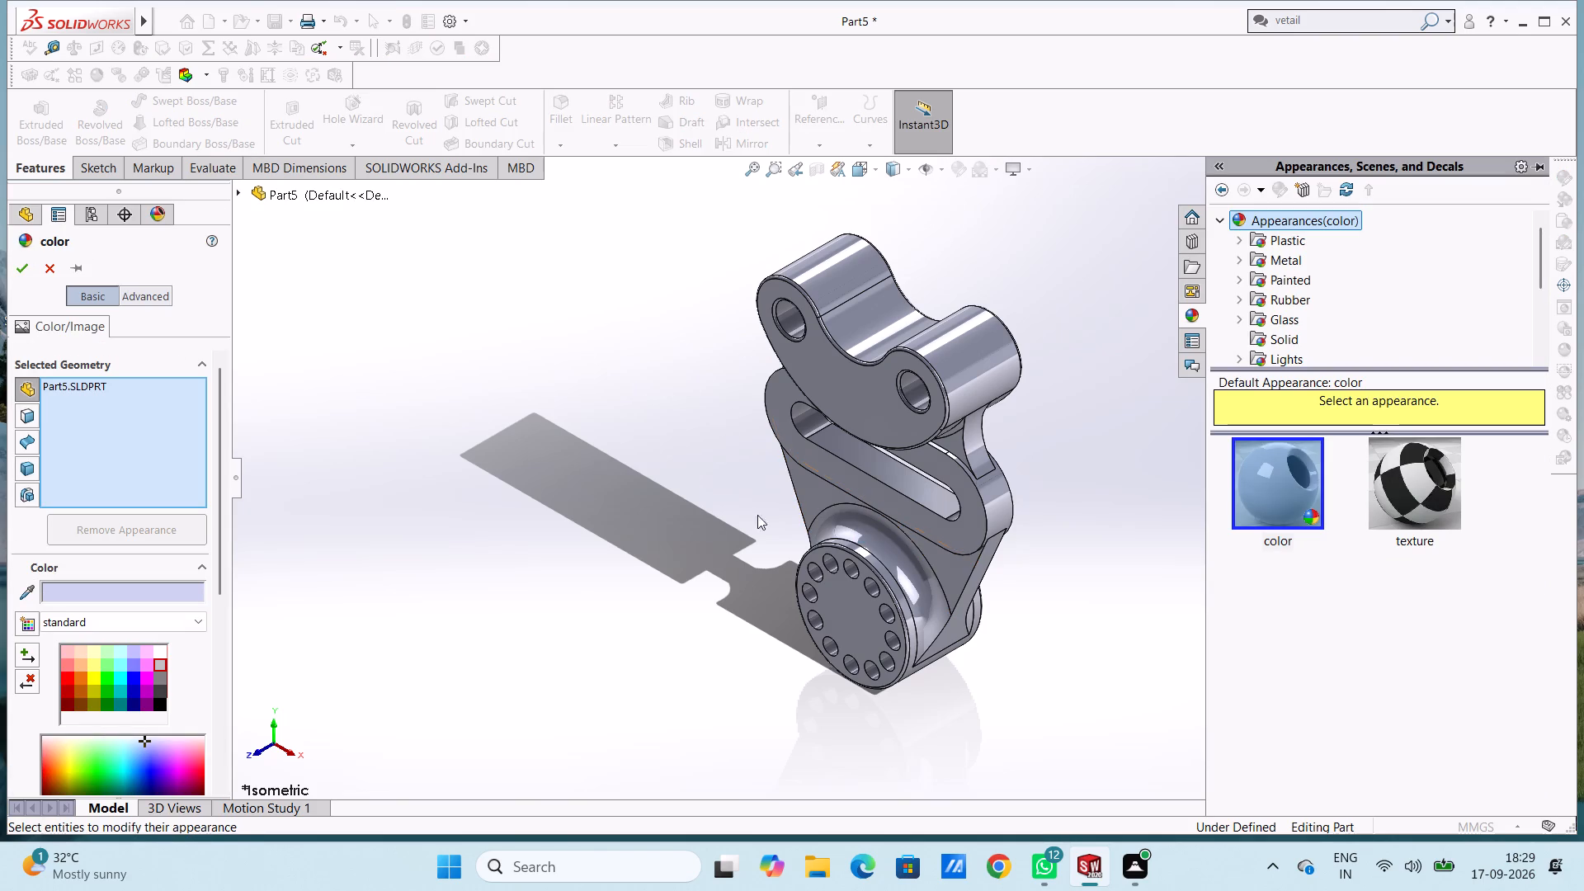
scroll(320, 577, down, 3)
scroll(320, 585, up, 4)
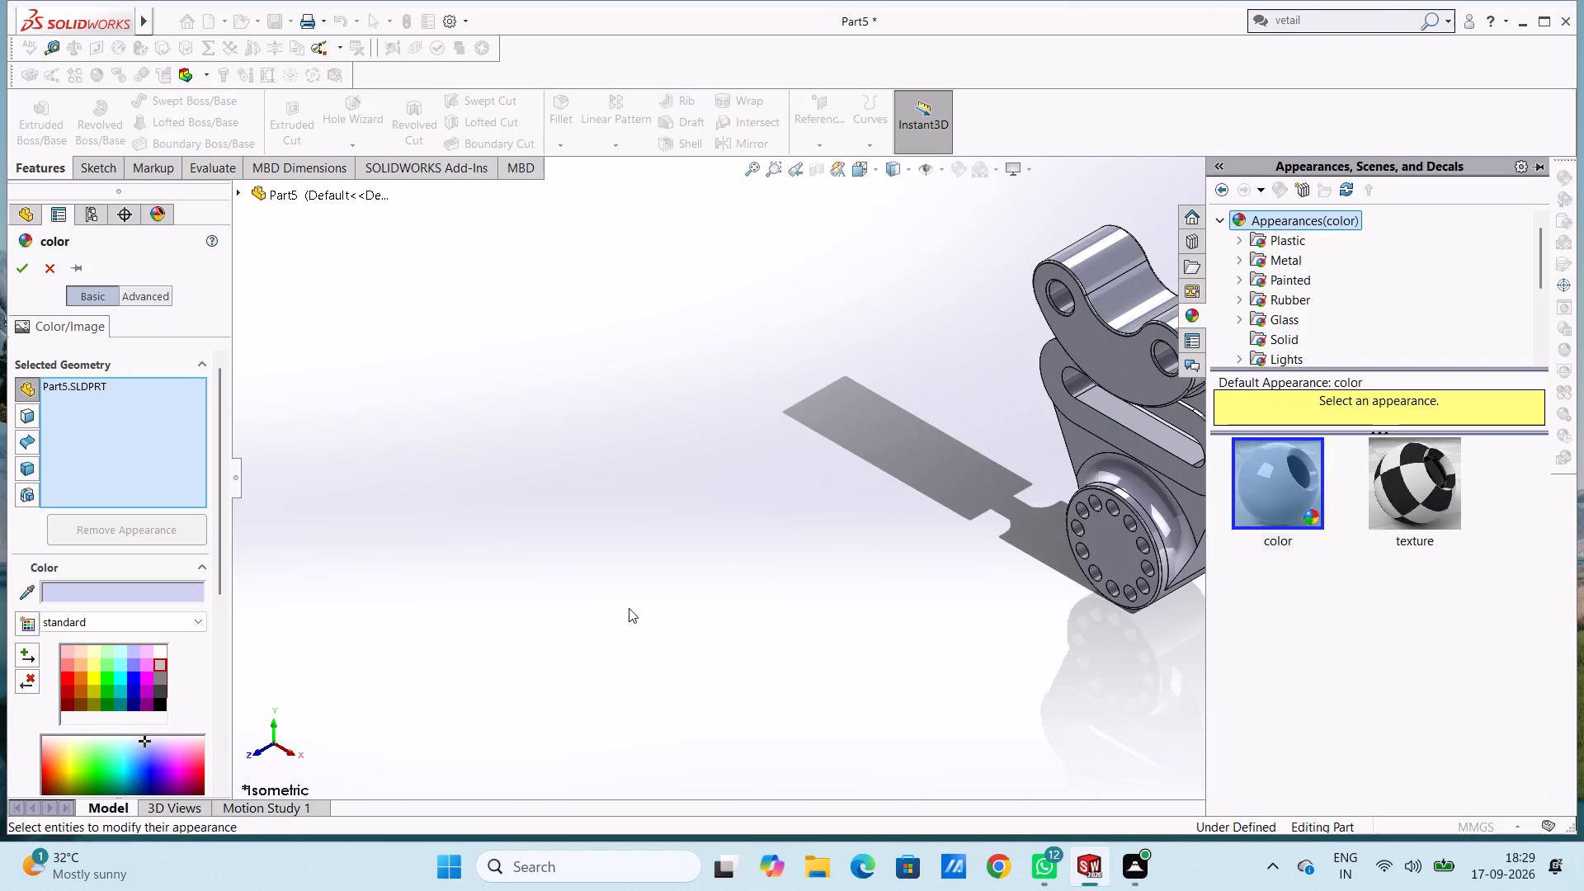
scroll(666, 606, up, 3)
scroll(1124, 468, down, 4)
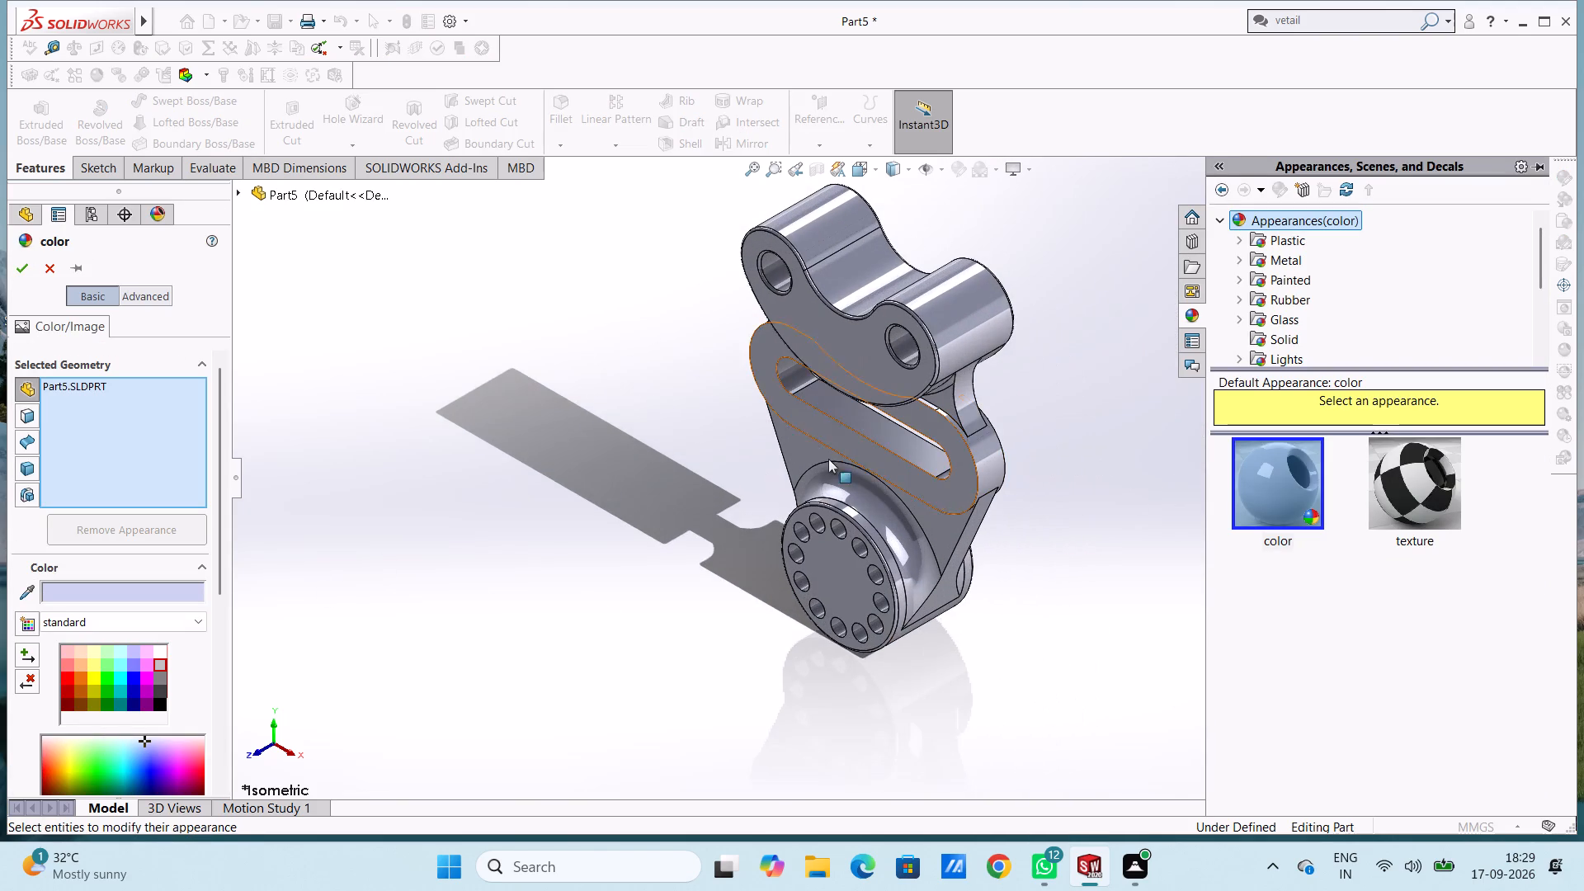
scroll(918, 219, down, 2)
scroll(914, 221, up, 2)
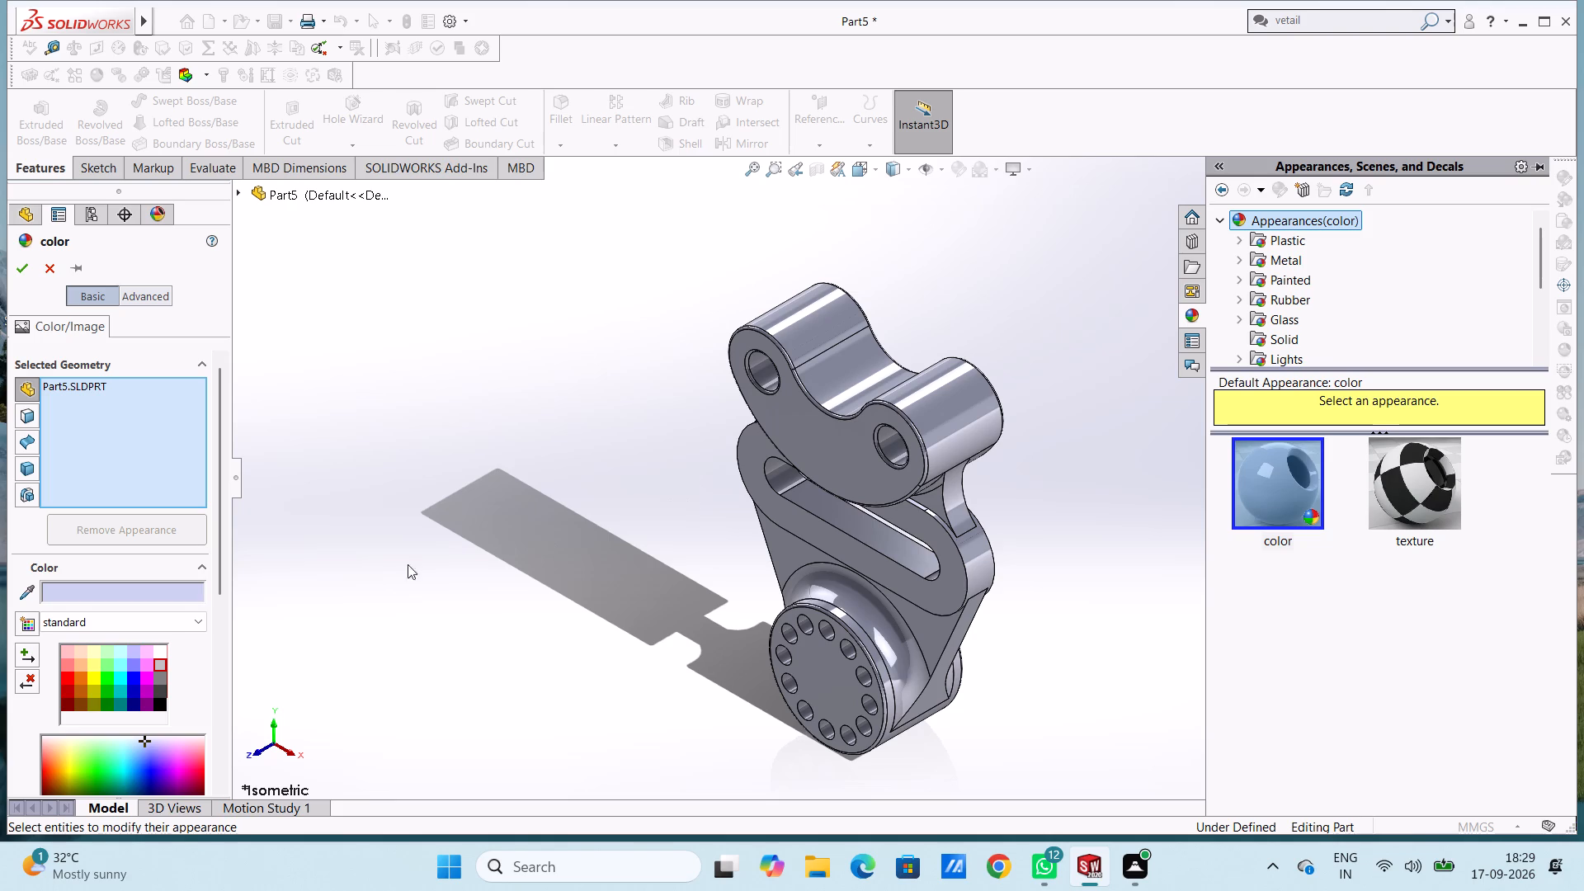
scroll(100, 731, down, 4)
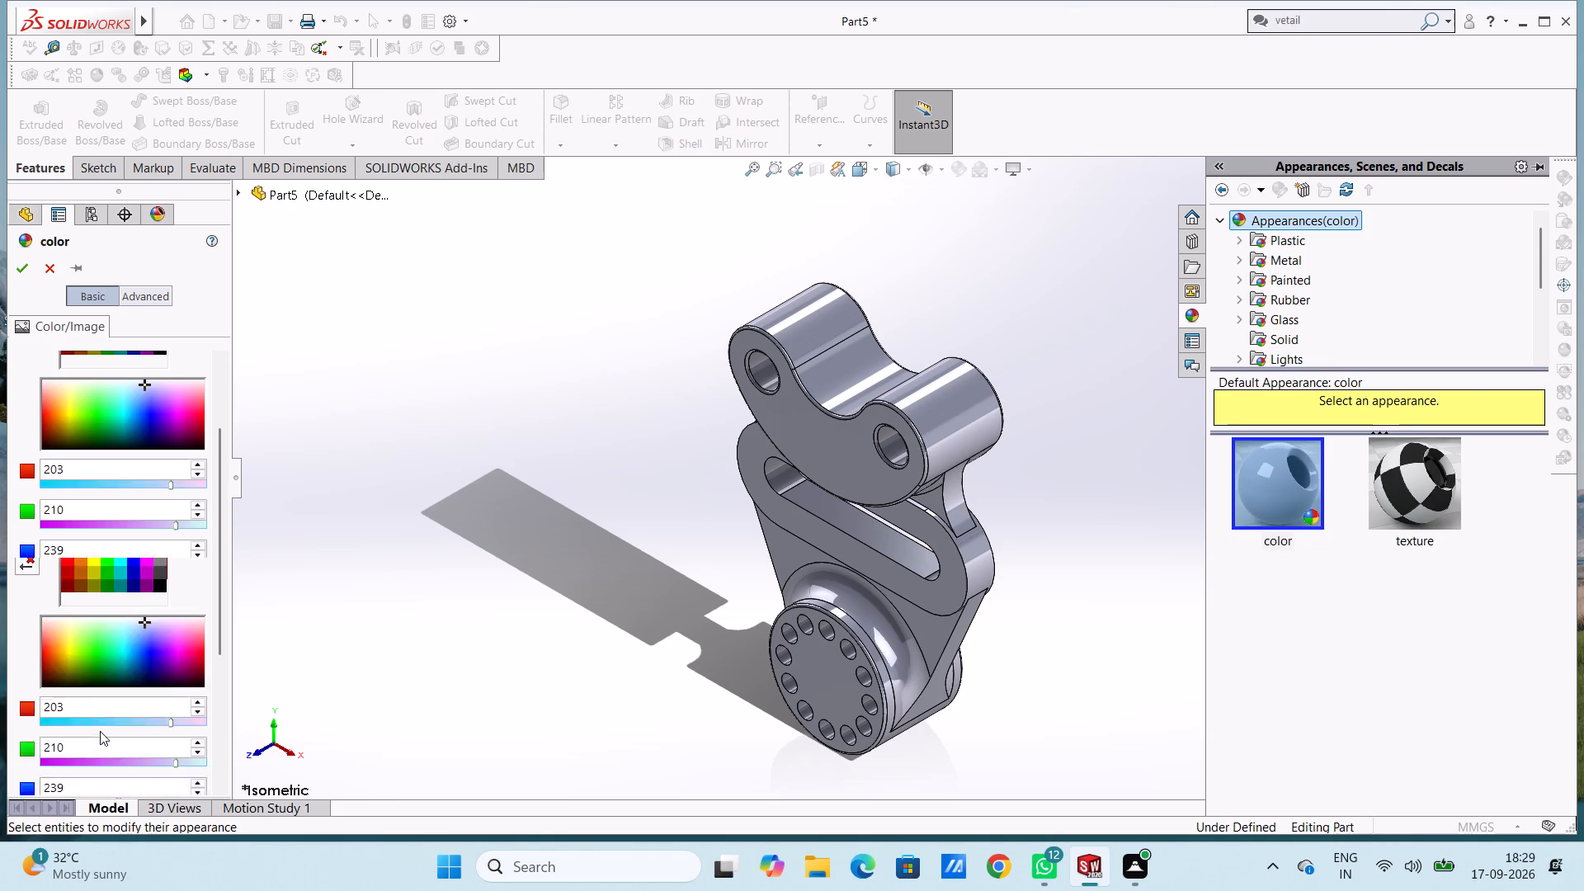
click(70, 558)
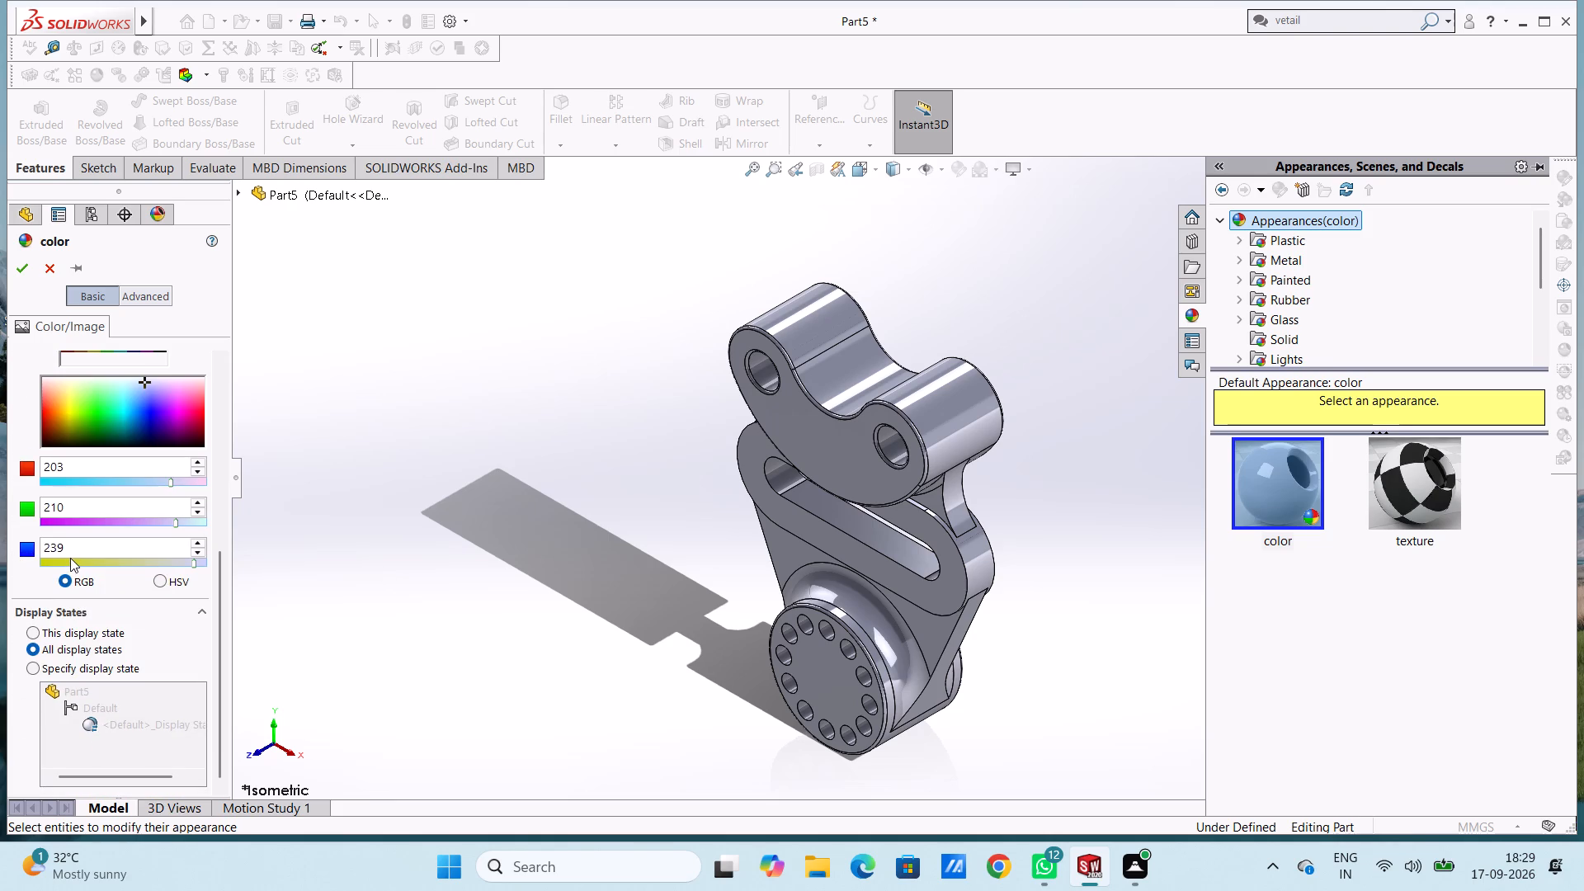
click(69, 558)
click(69, 560)
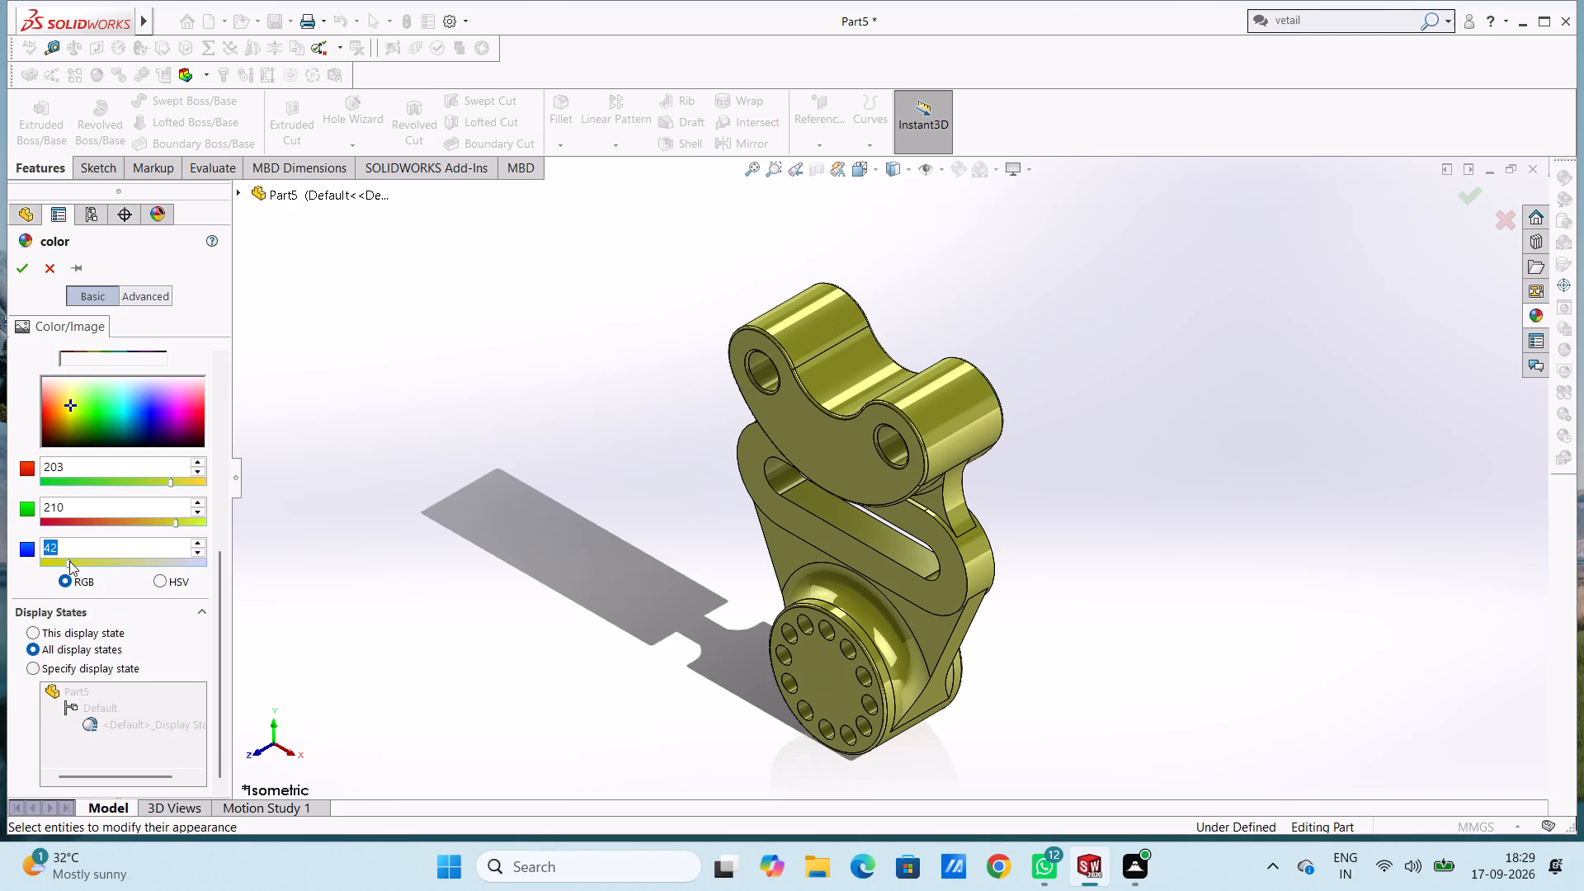
click(55, 561)
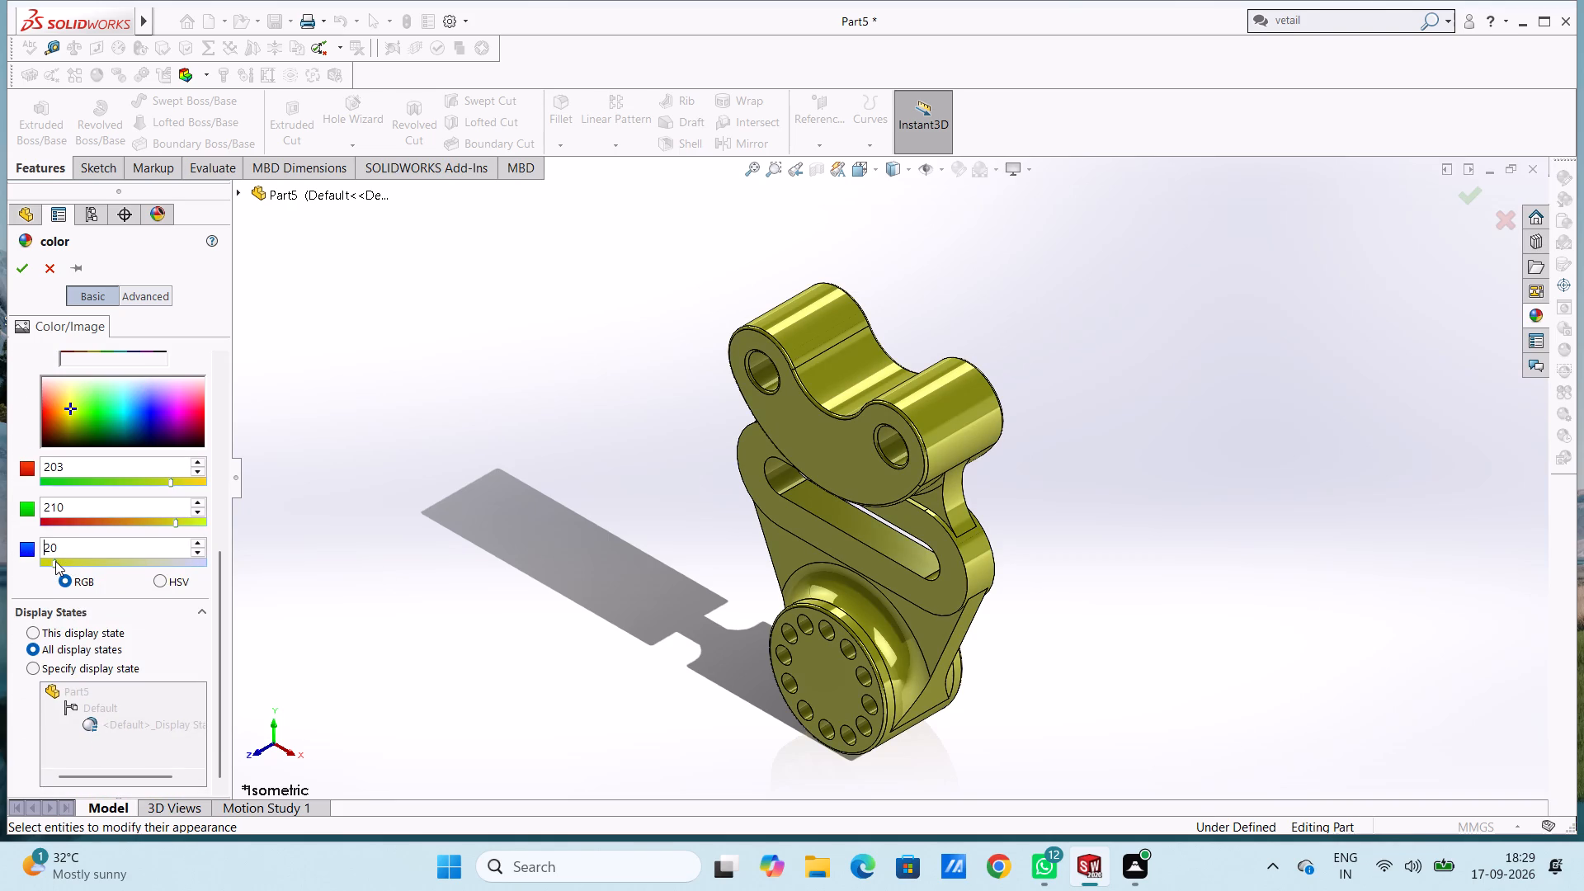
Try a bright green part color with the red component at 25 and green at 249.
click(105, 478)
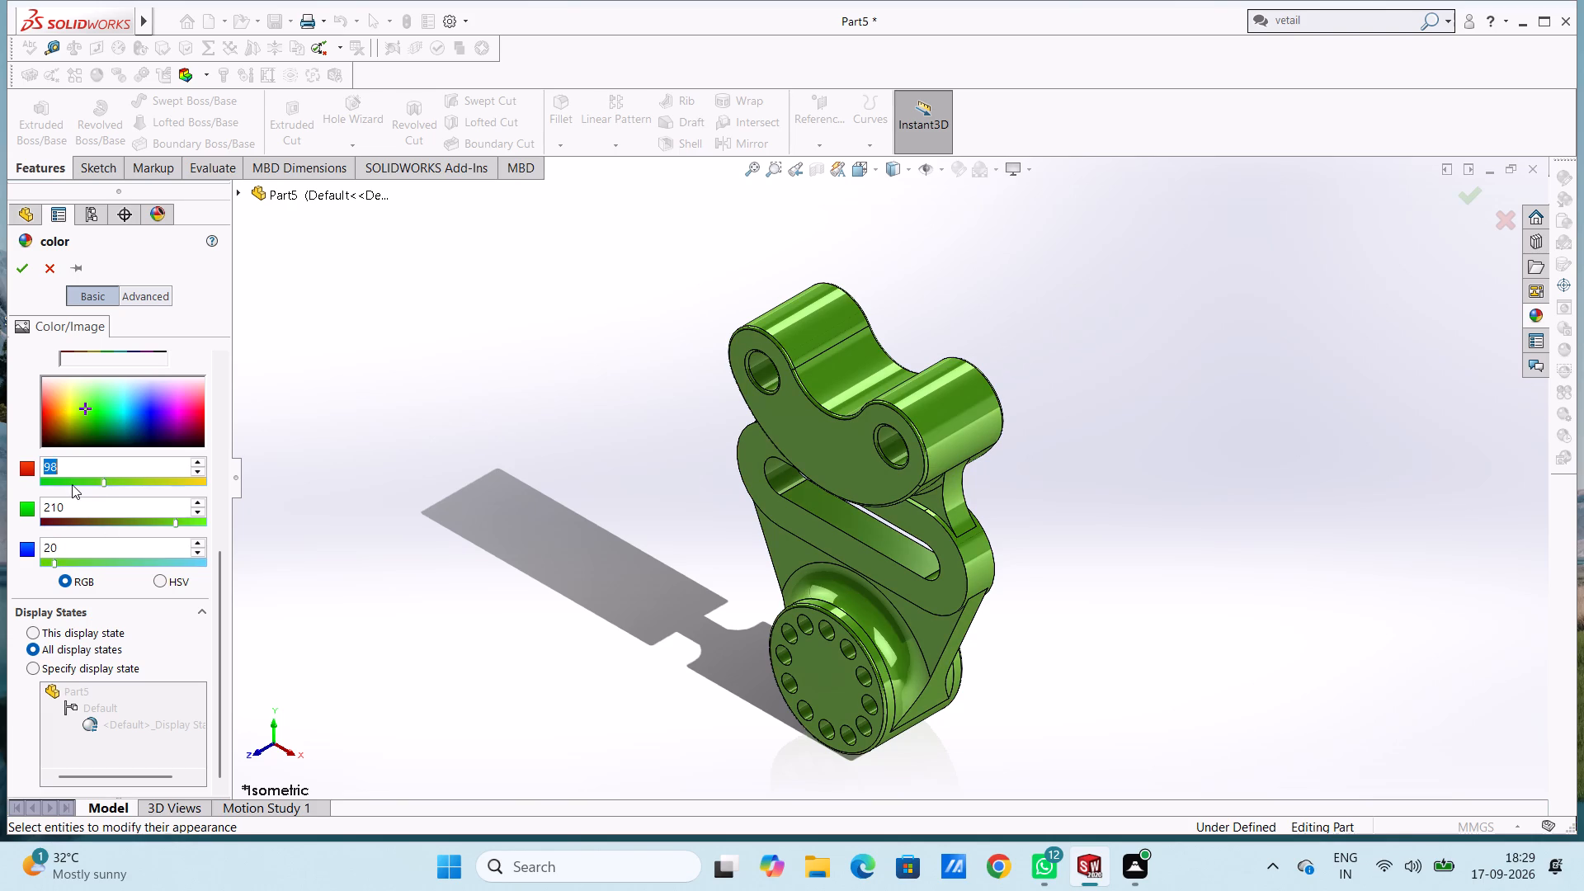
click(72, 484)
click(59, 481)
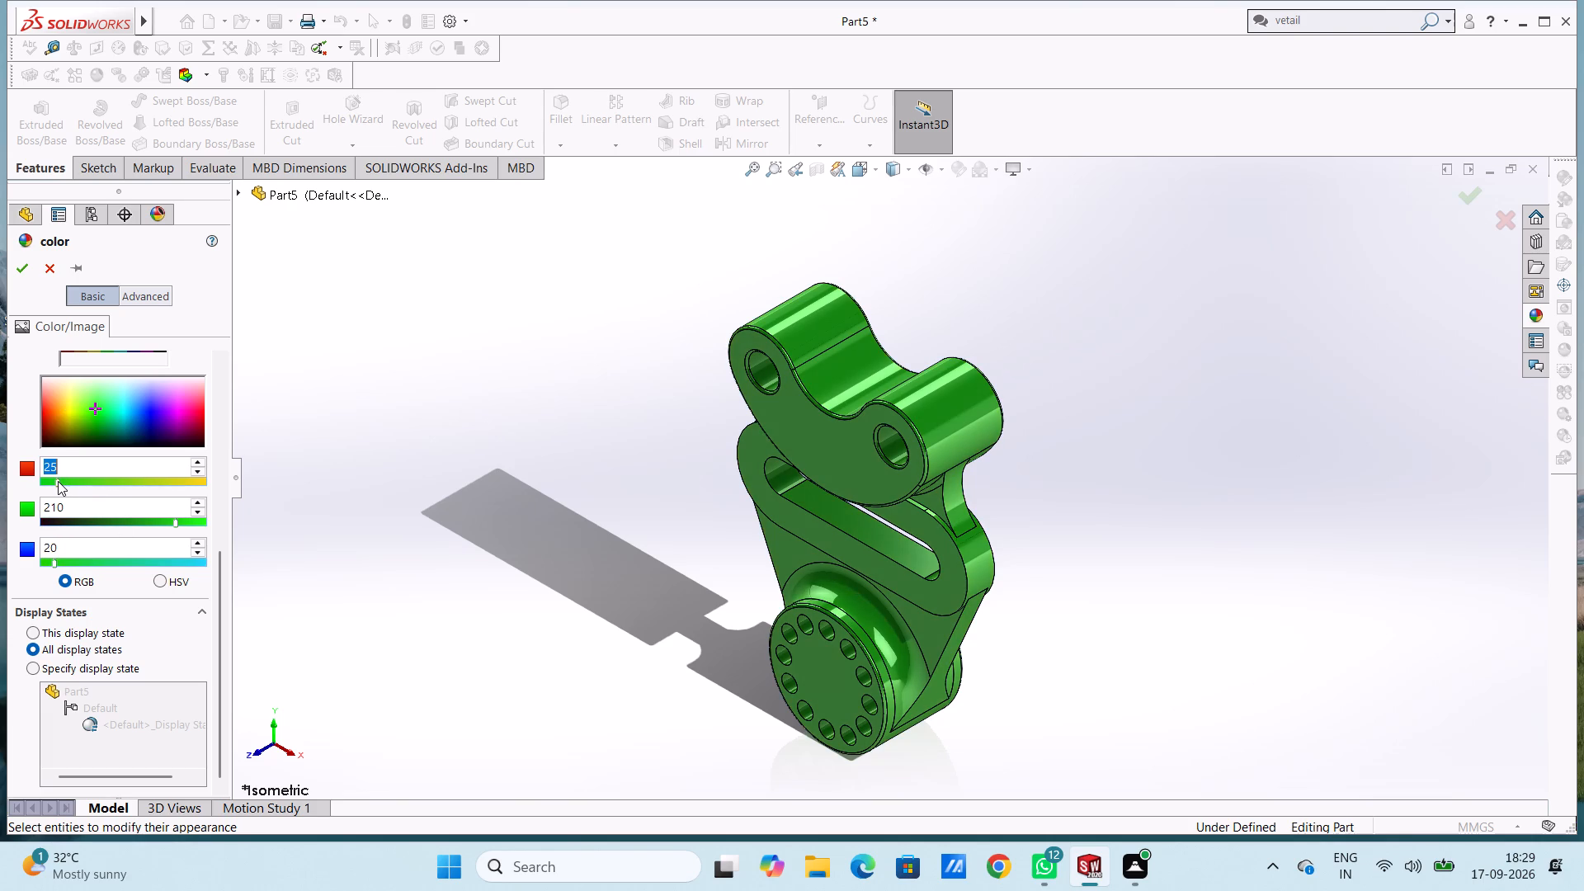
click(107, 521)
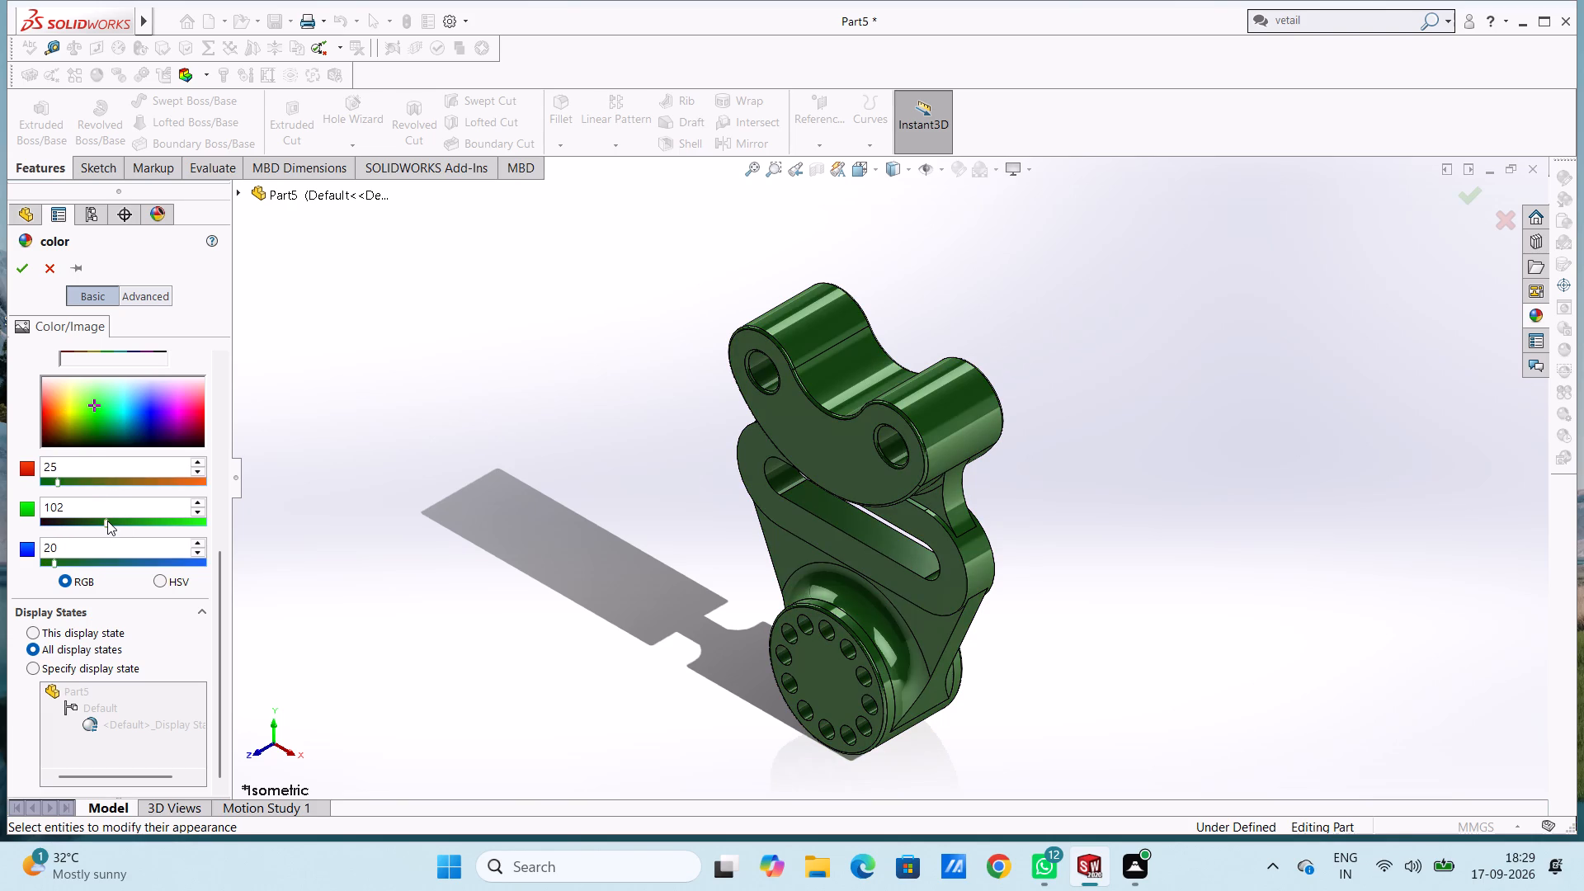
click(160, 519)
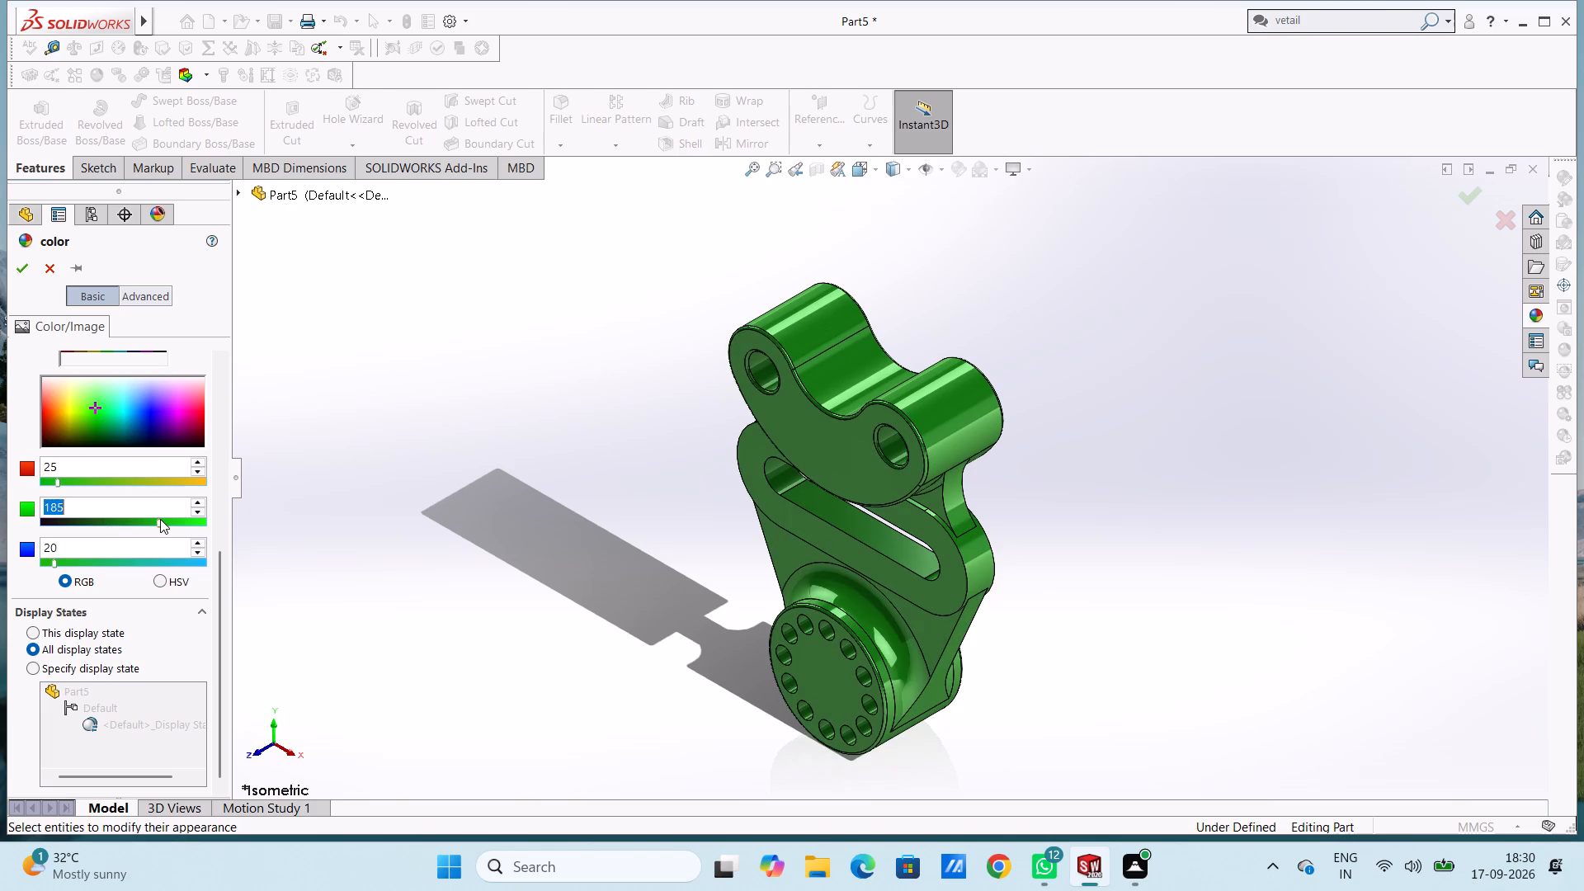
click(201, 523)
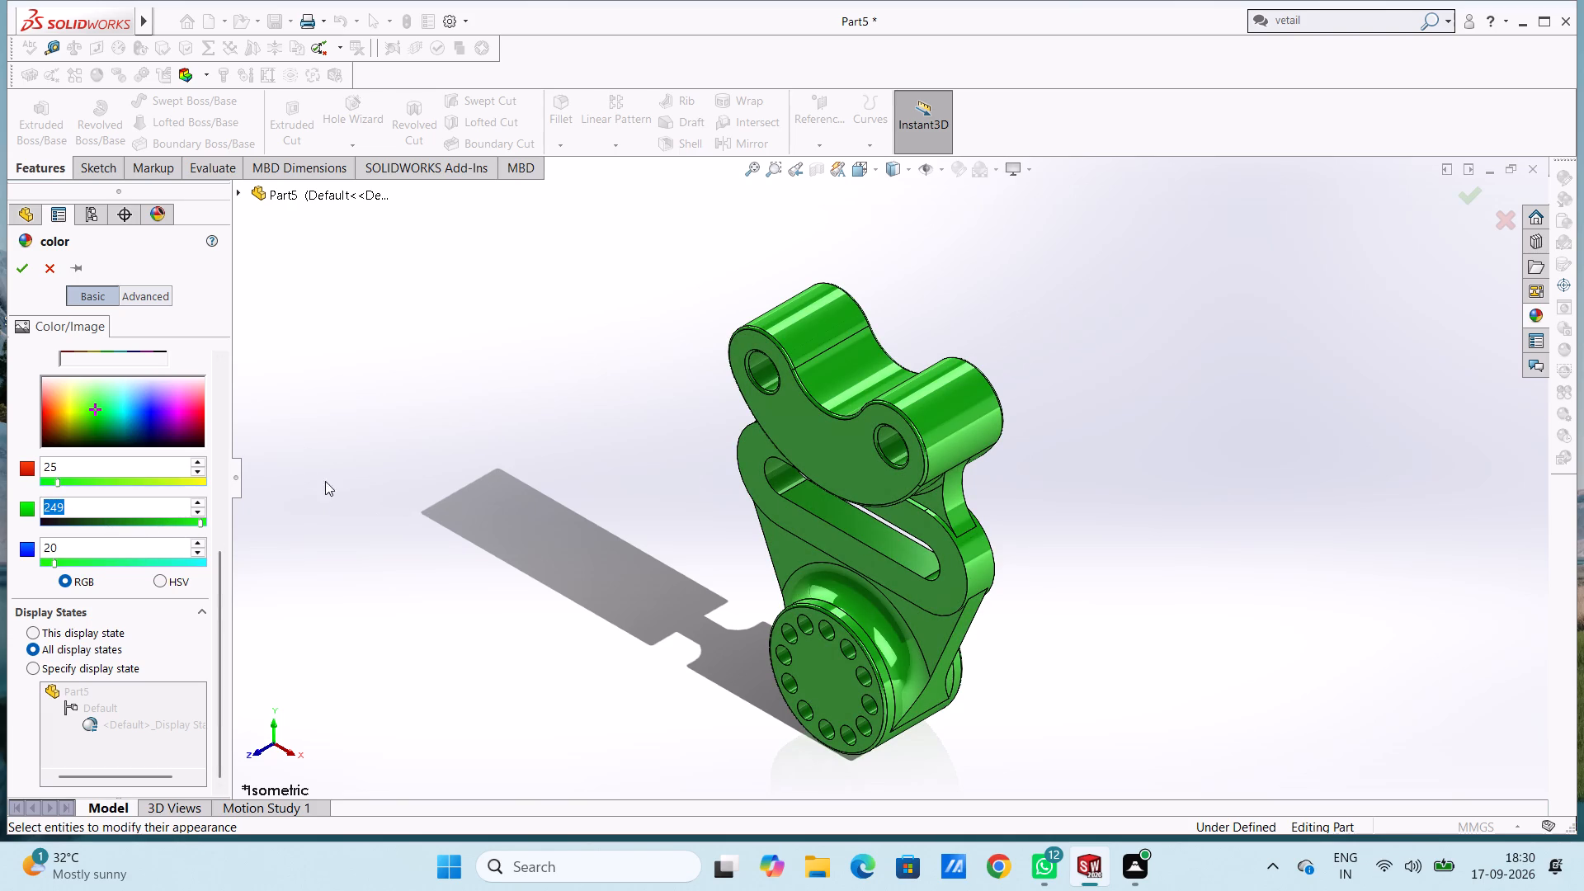
Adjust the red component of the part color to 58.
click(172, 476)
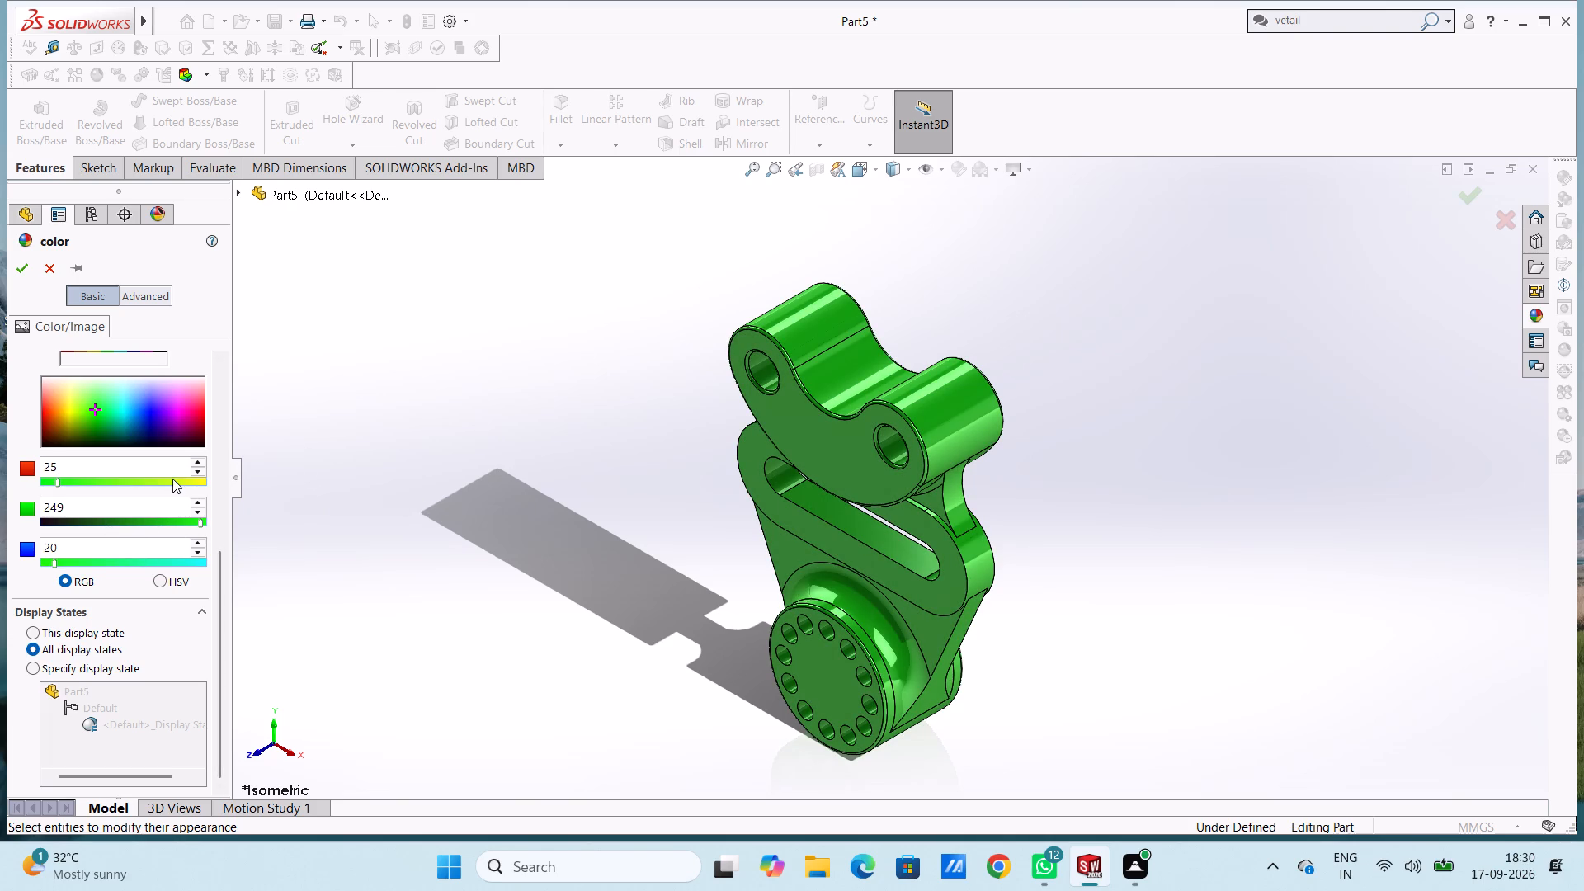
click(174, 480)
click(155, 483)
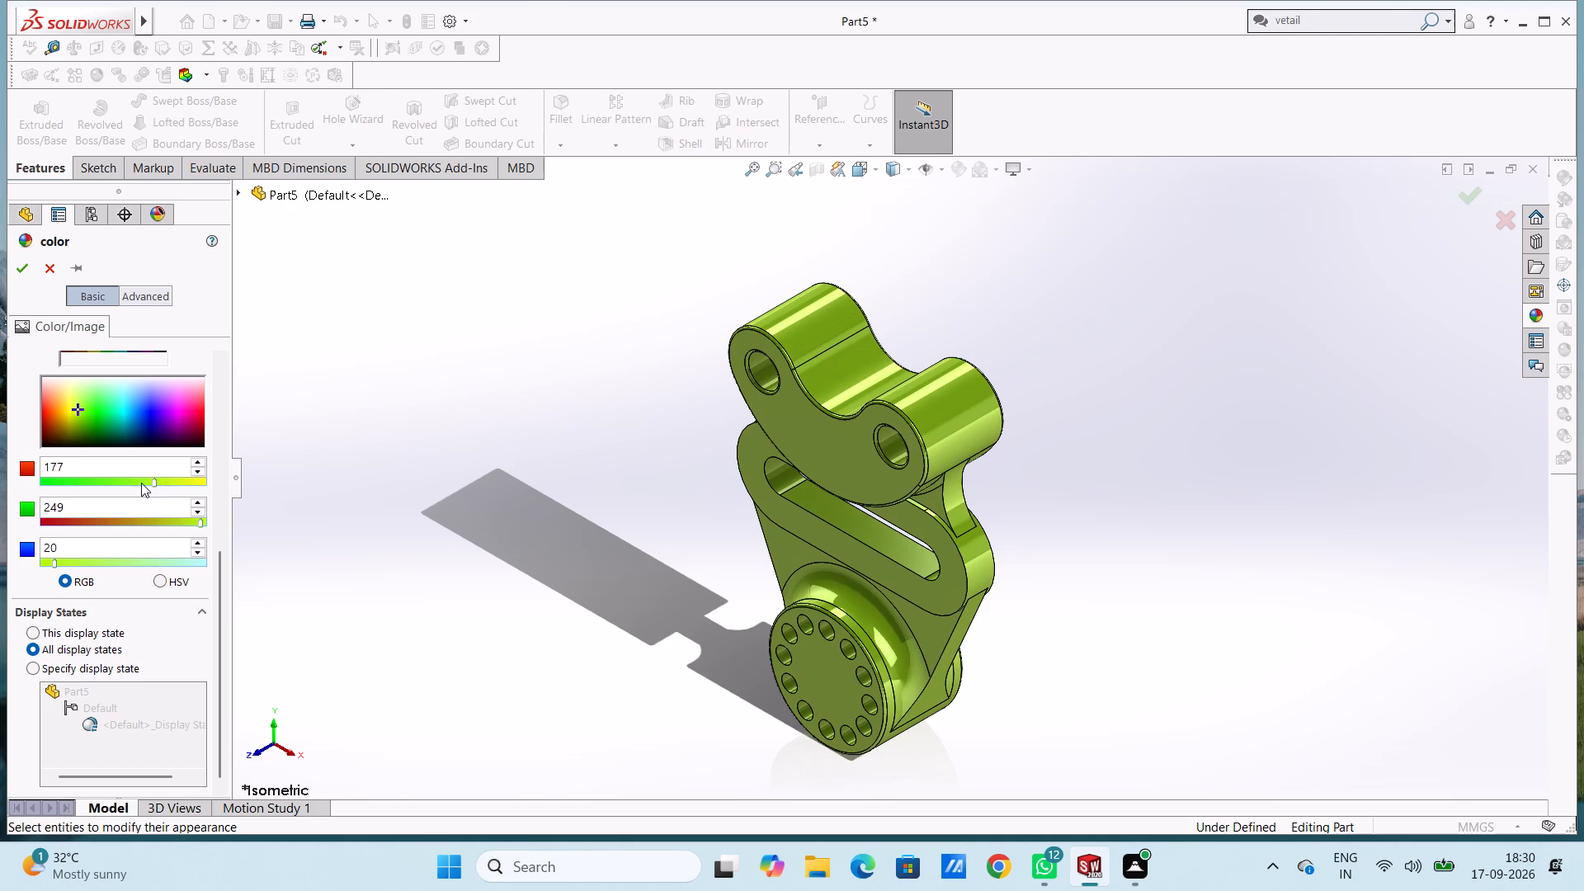
click(132, 481)
click(110, 481)
click(97, 483)
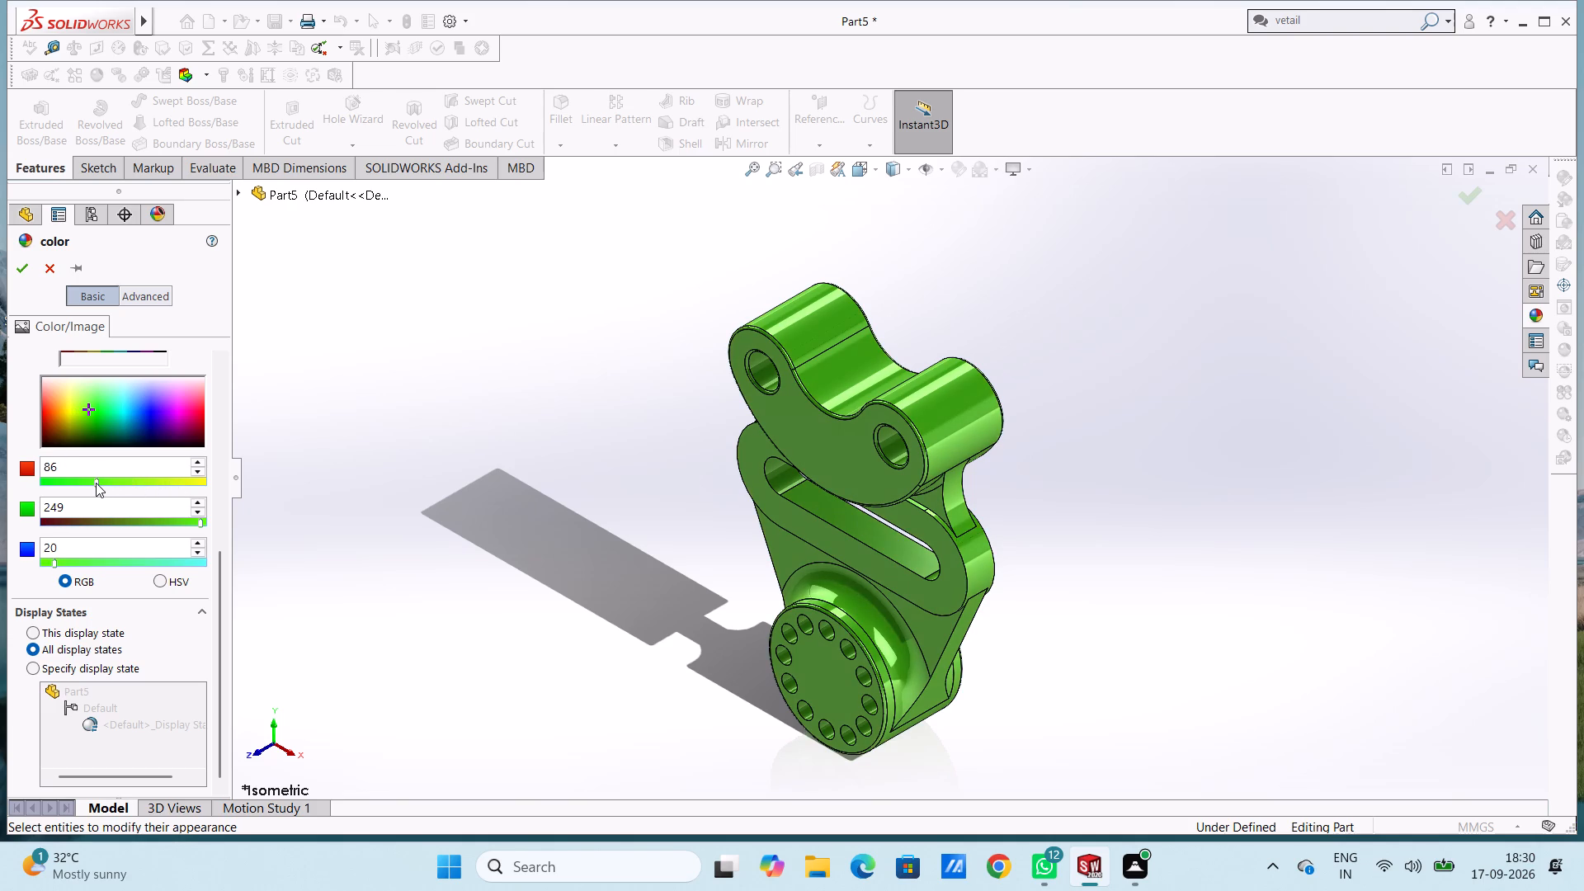
click(96, 483)
click(79, 483)
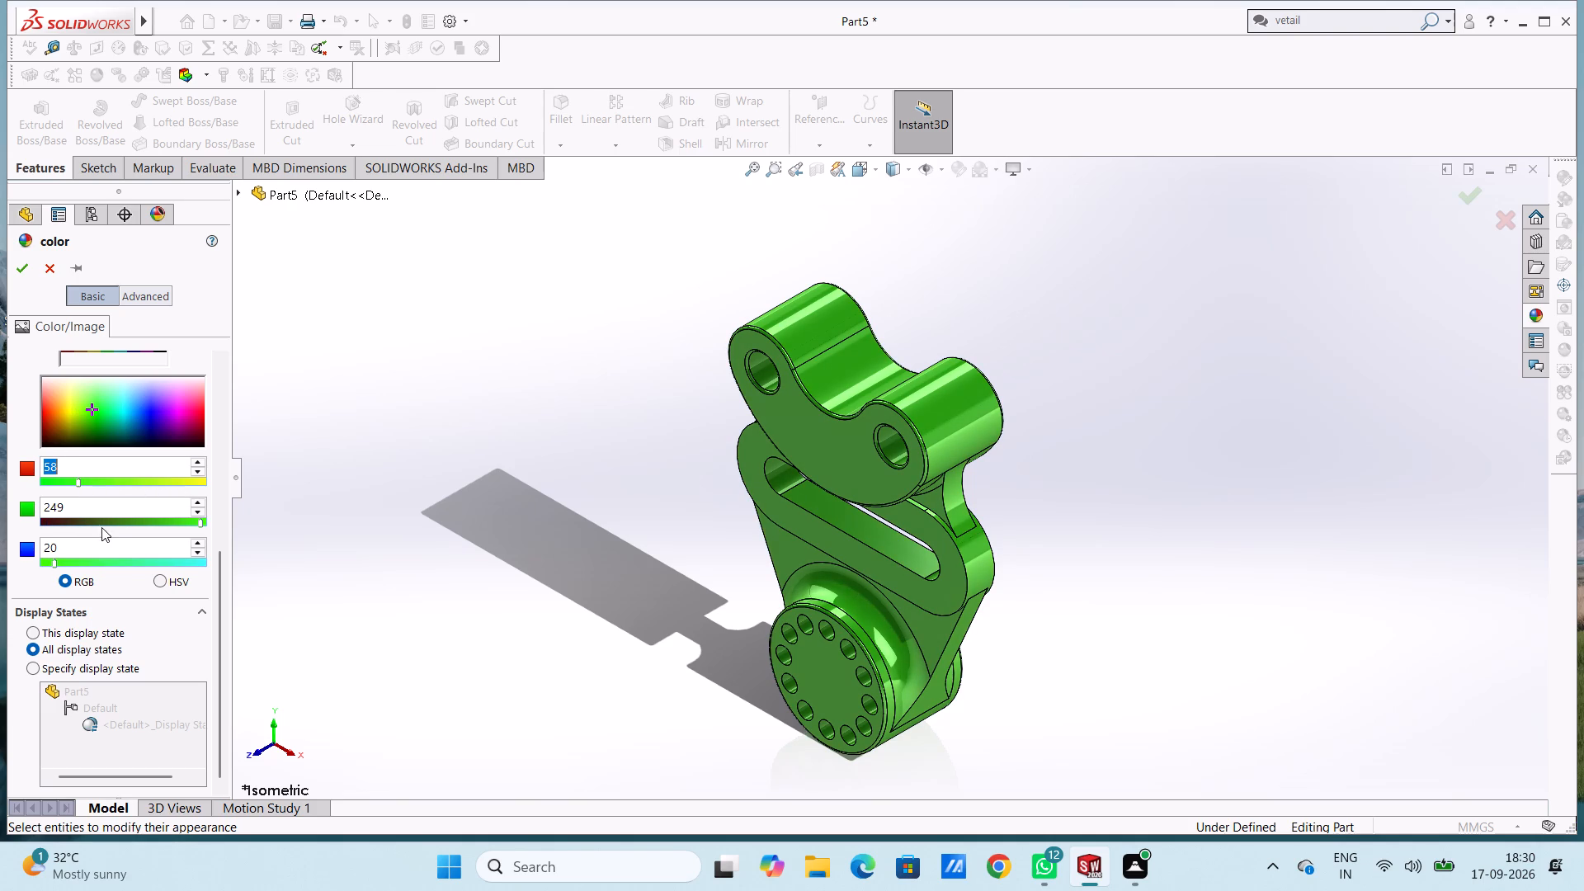
Set the green component of the part color to 137 and apply the dark green appearance.
click(93, 522)
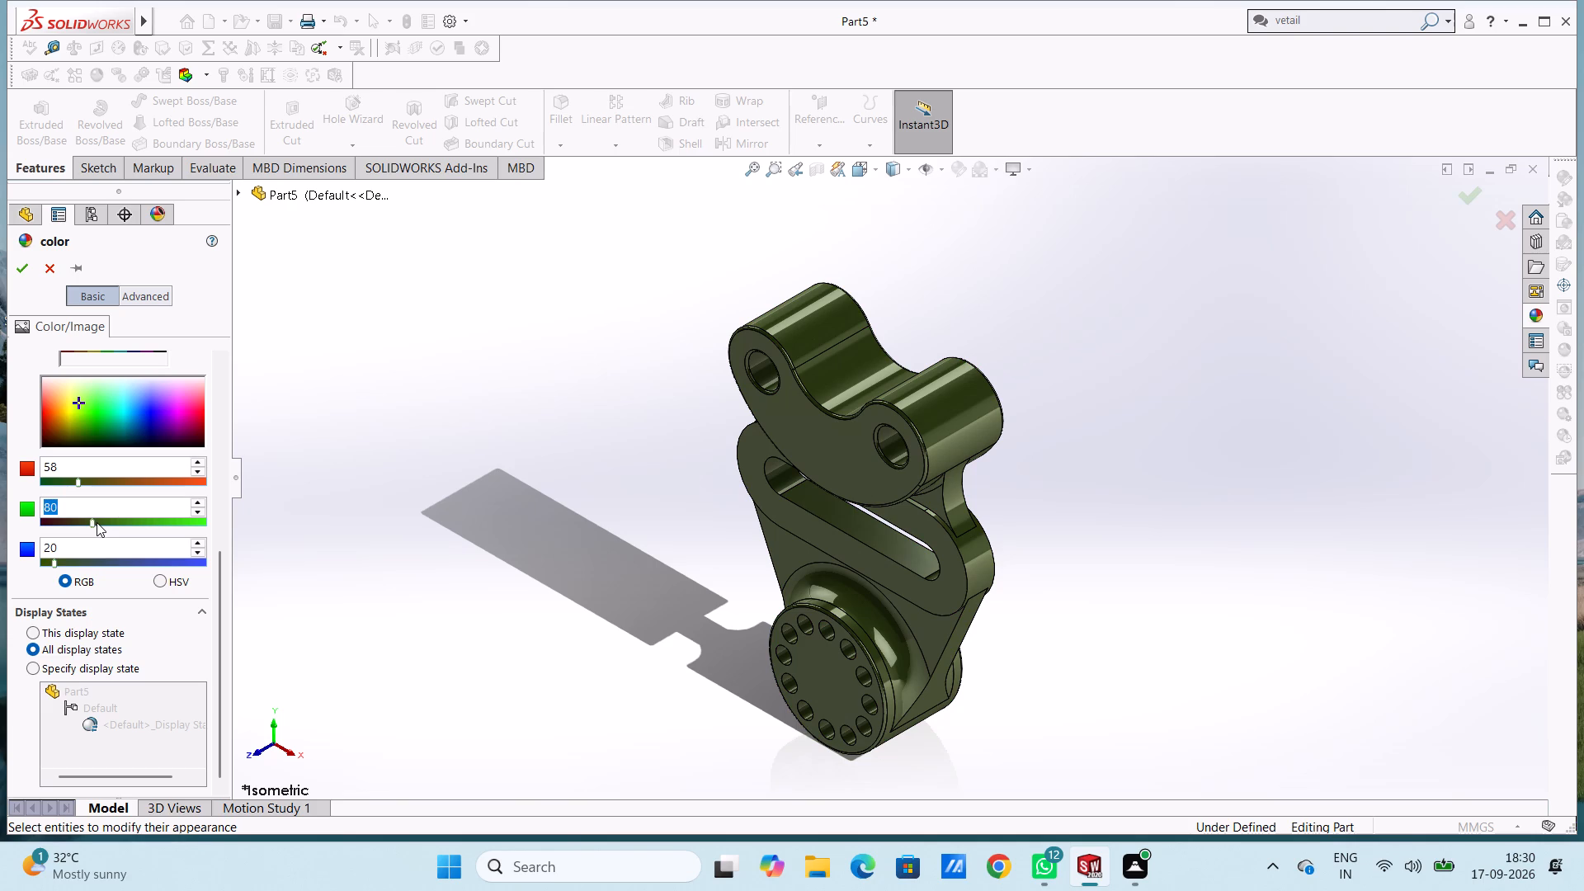
click(108, 521)
click(130, 522)
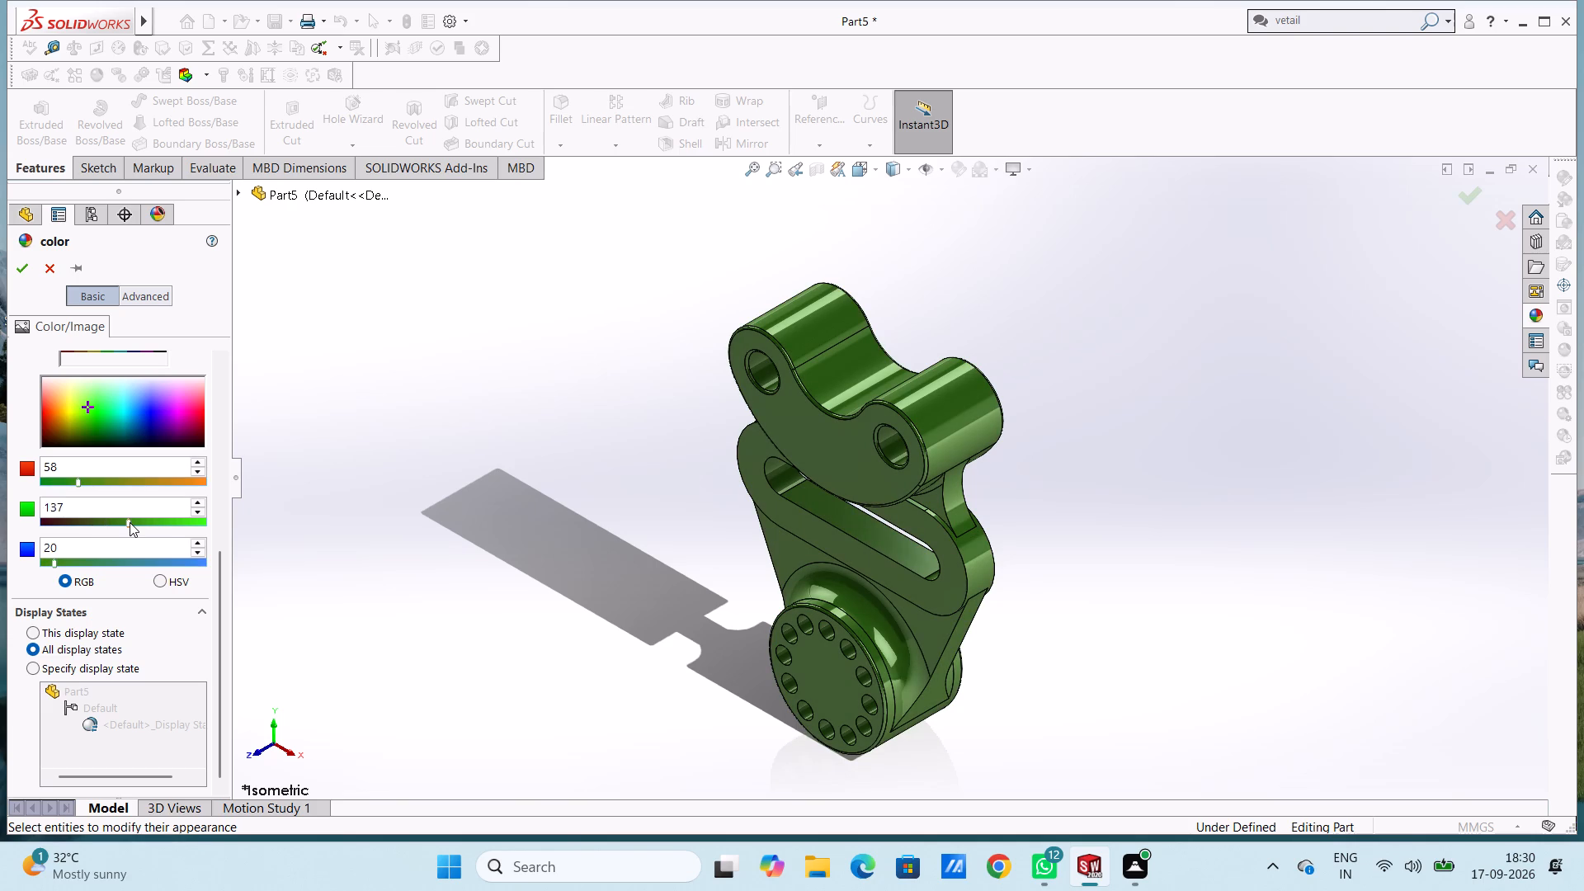
click(30, 267)
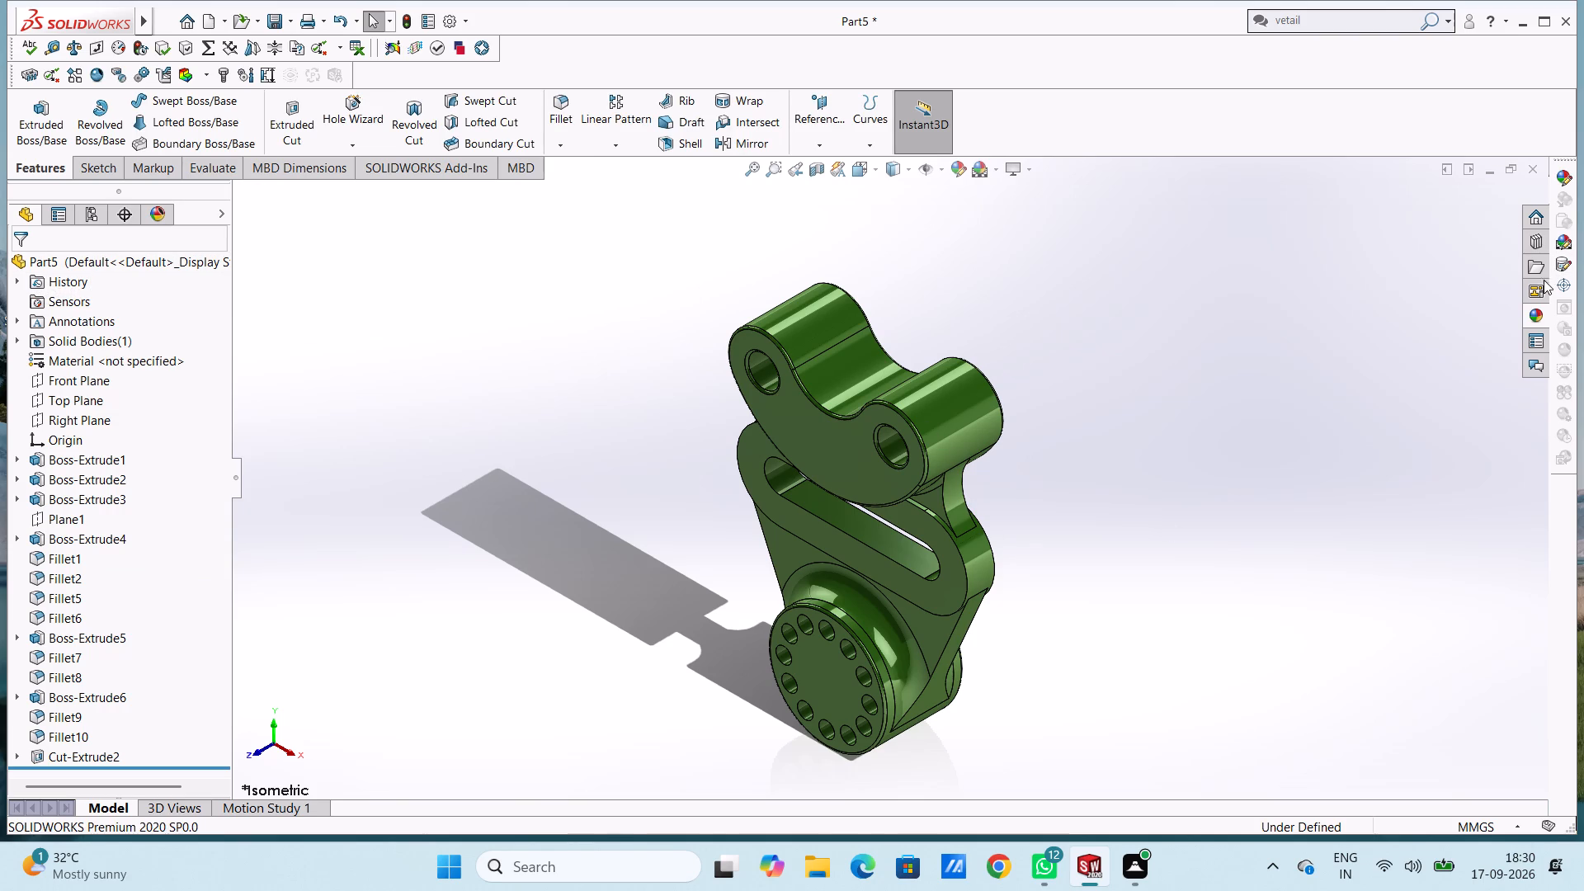
Apply the polished steel metal appearance to the bore face of the lug's right-hand hole.
click(1539, 307)
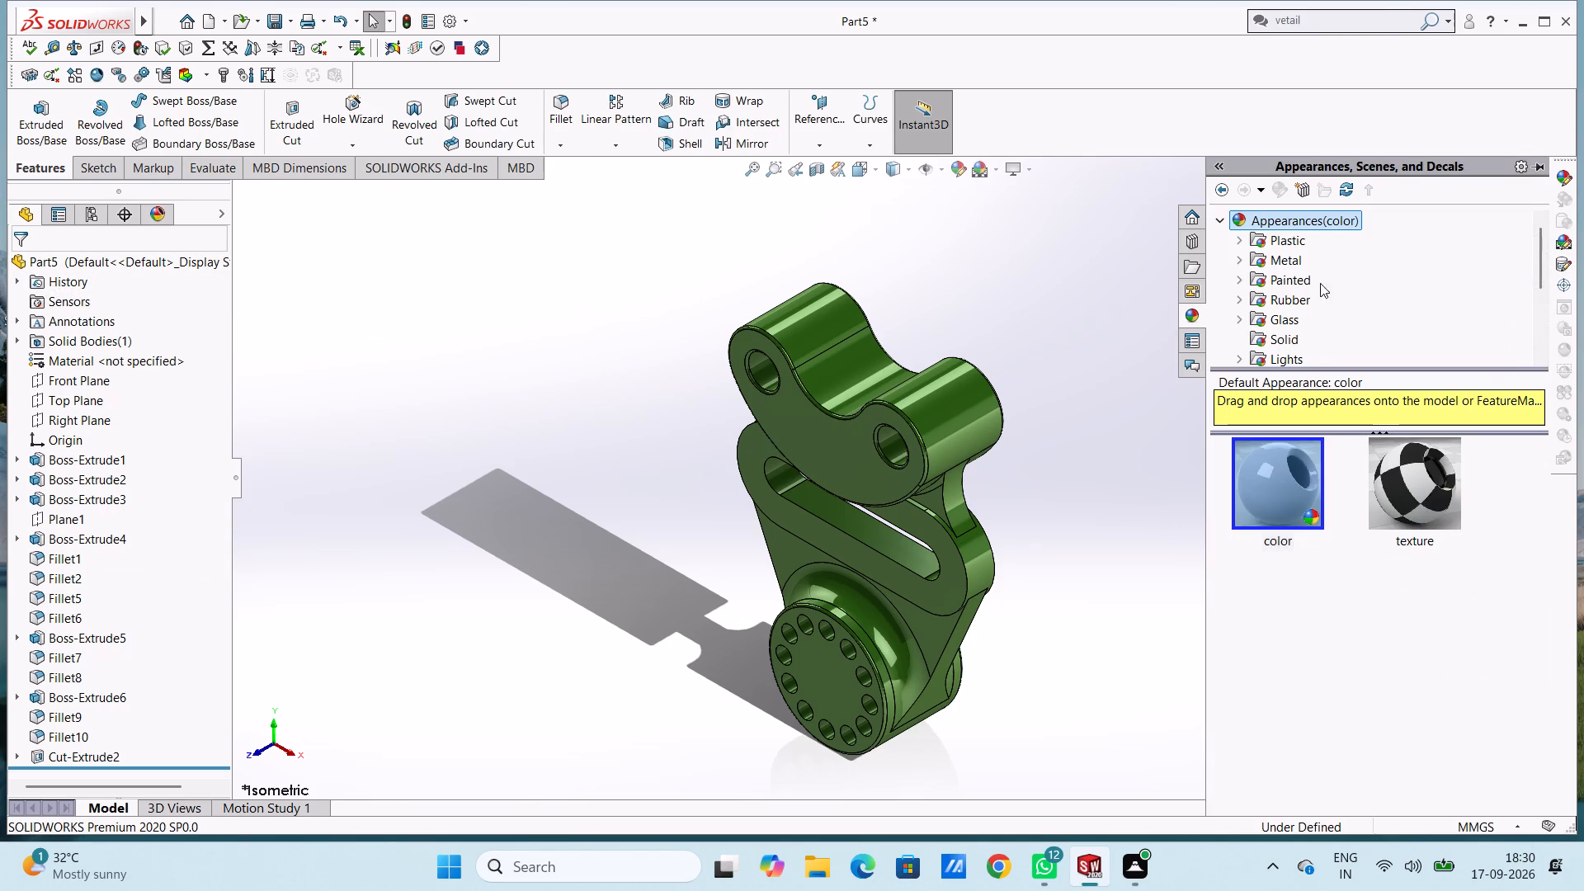
click(1271, 265)
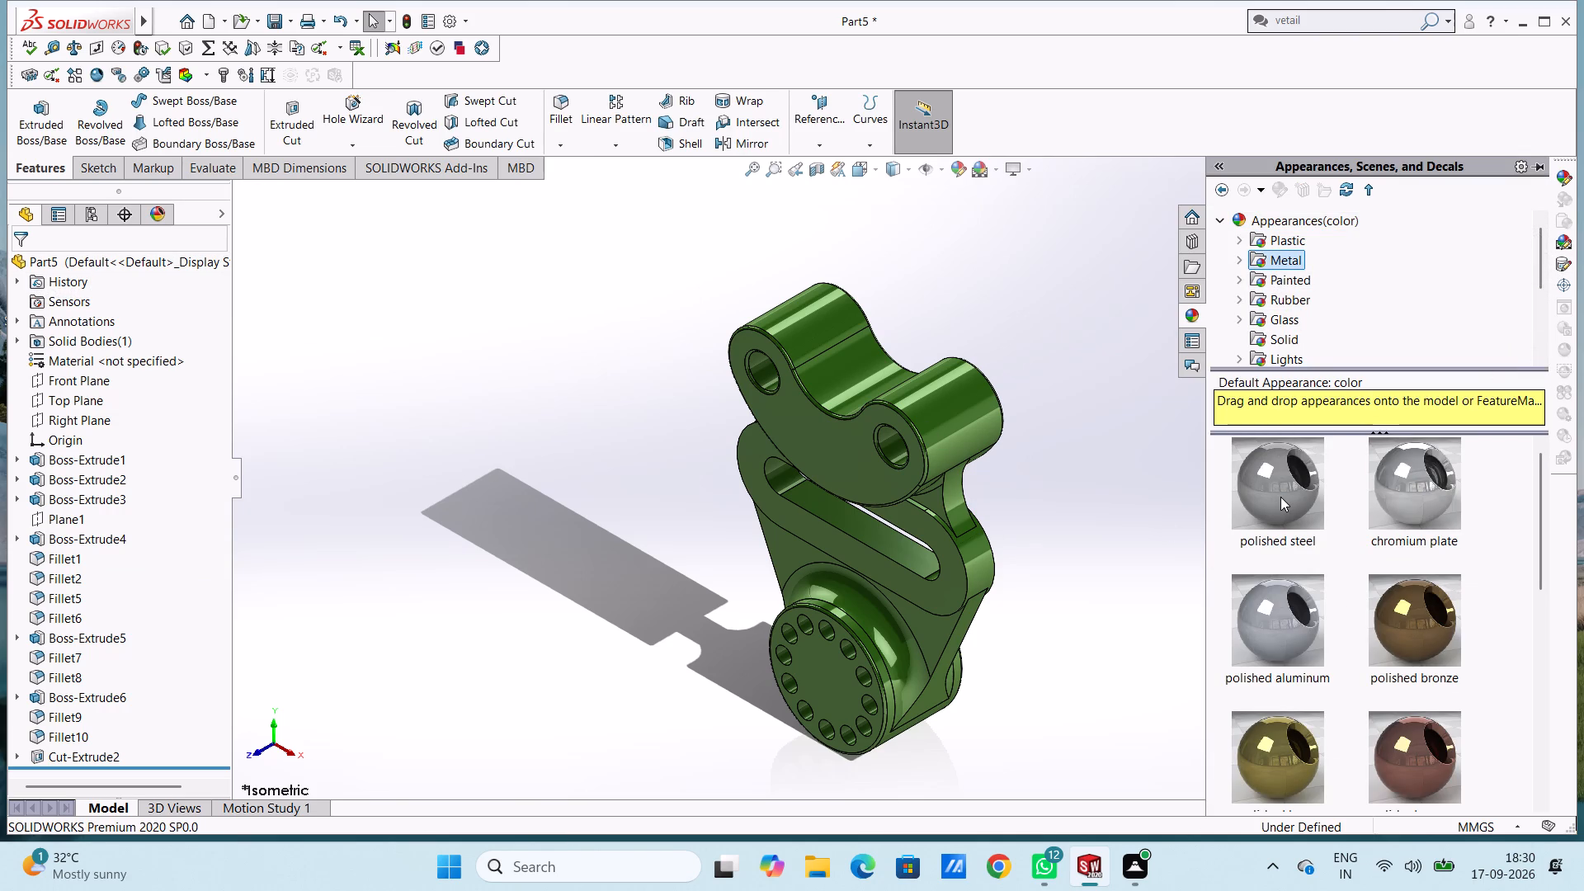
scroll(821, 464, down, 6)
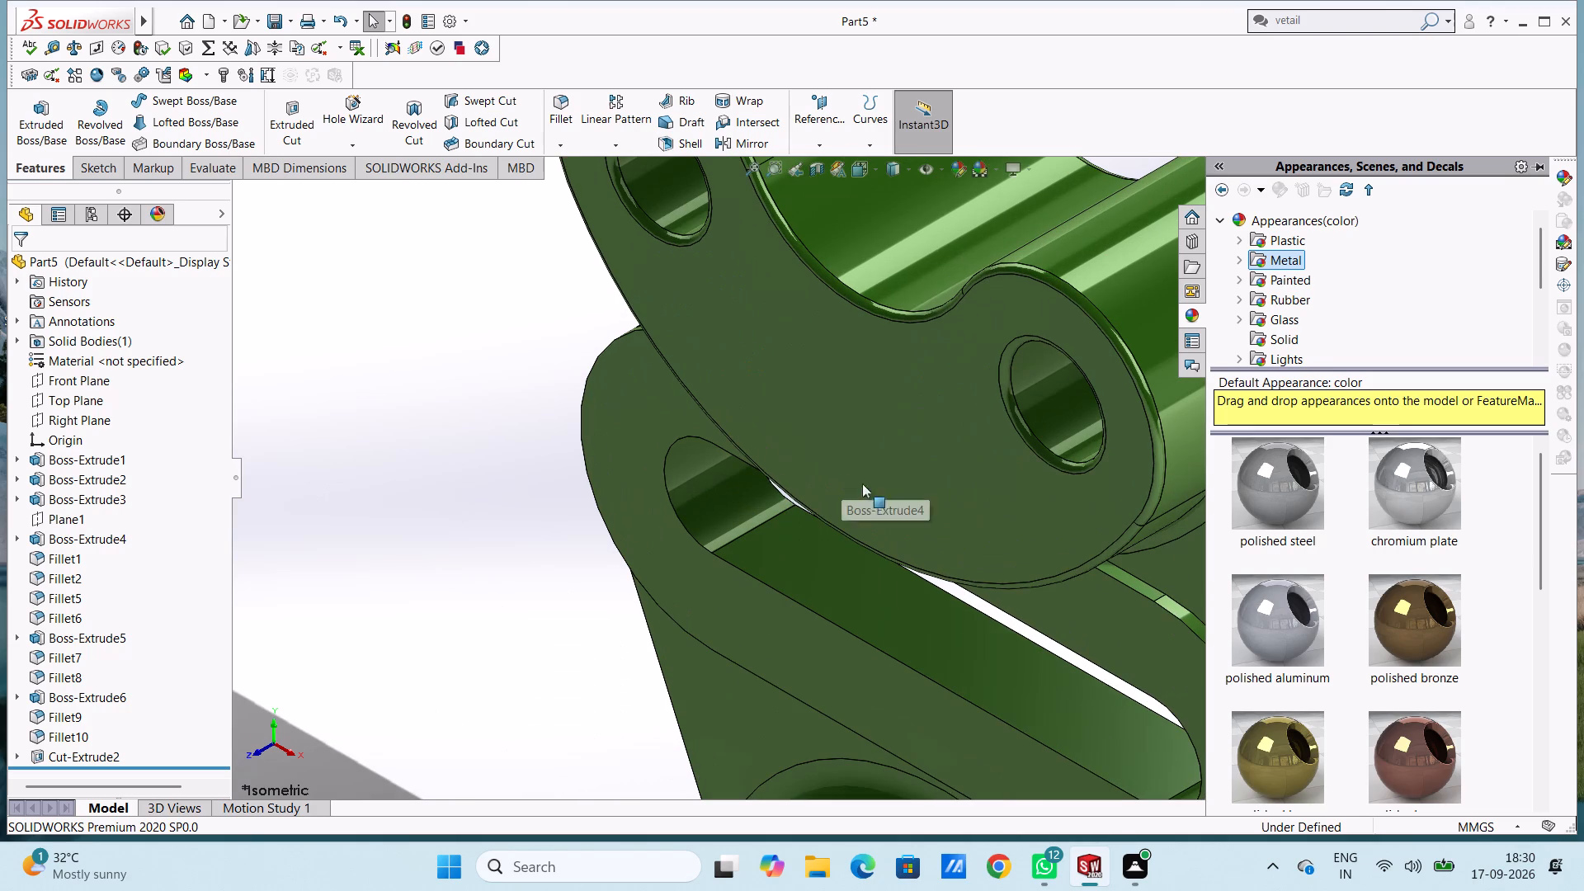
drag(1284, 468, 1105, 407)
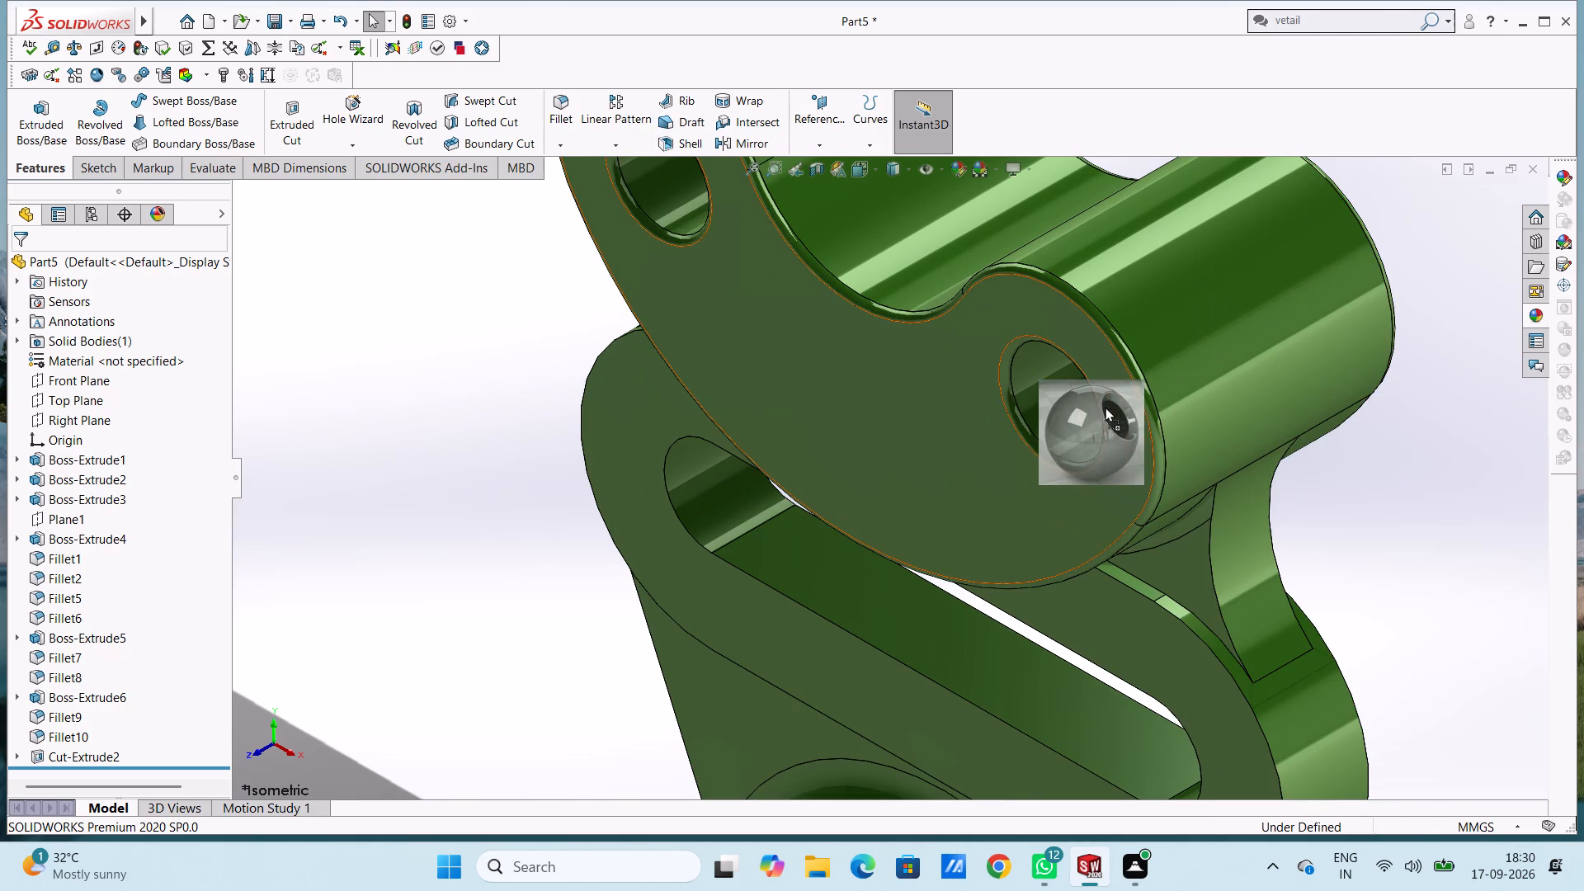
drag(1105, 407, 1086, 403)
click(1086, 403)
Apply the polished steel appearance to the bore face of the lug's left-hand hole.
scroll(1110, 461, up, 3)
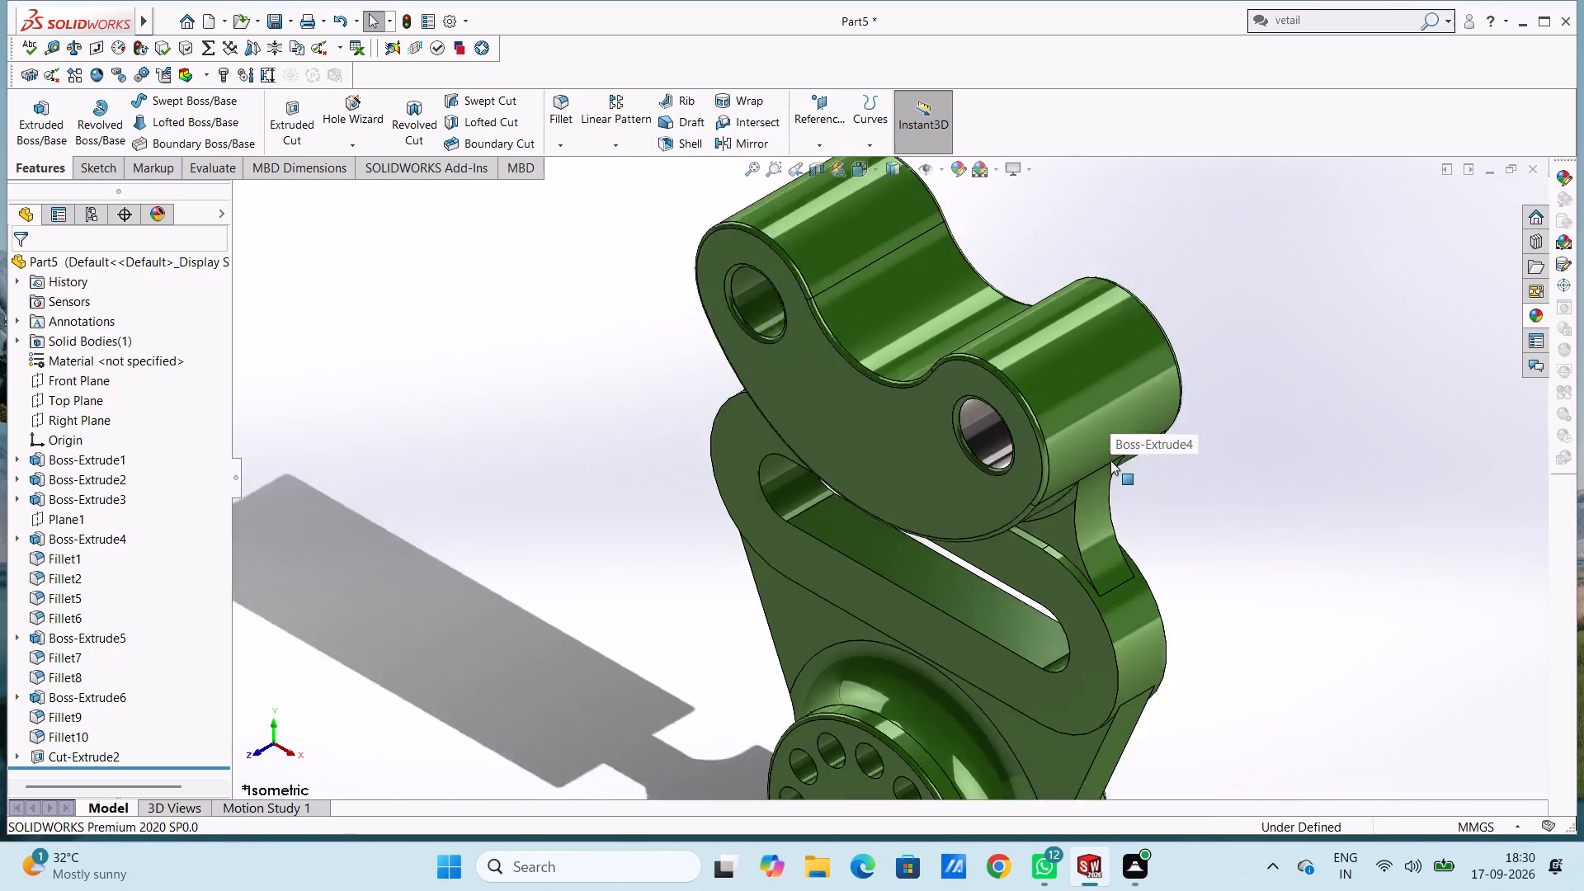
scroll(1110, 460, up, 2)
scroll(831, 342, down, 4)
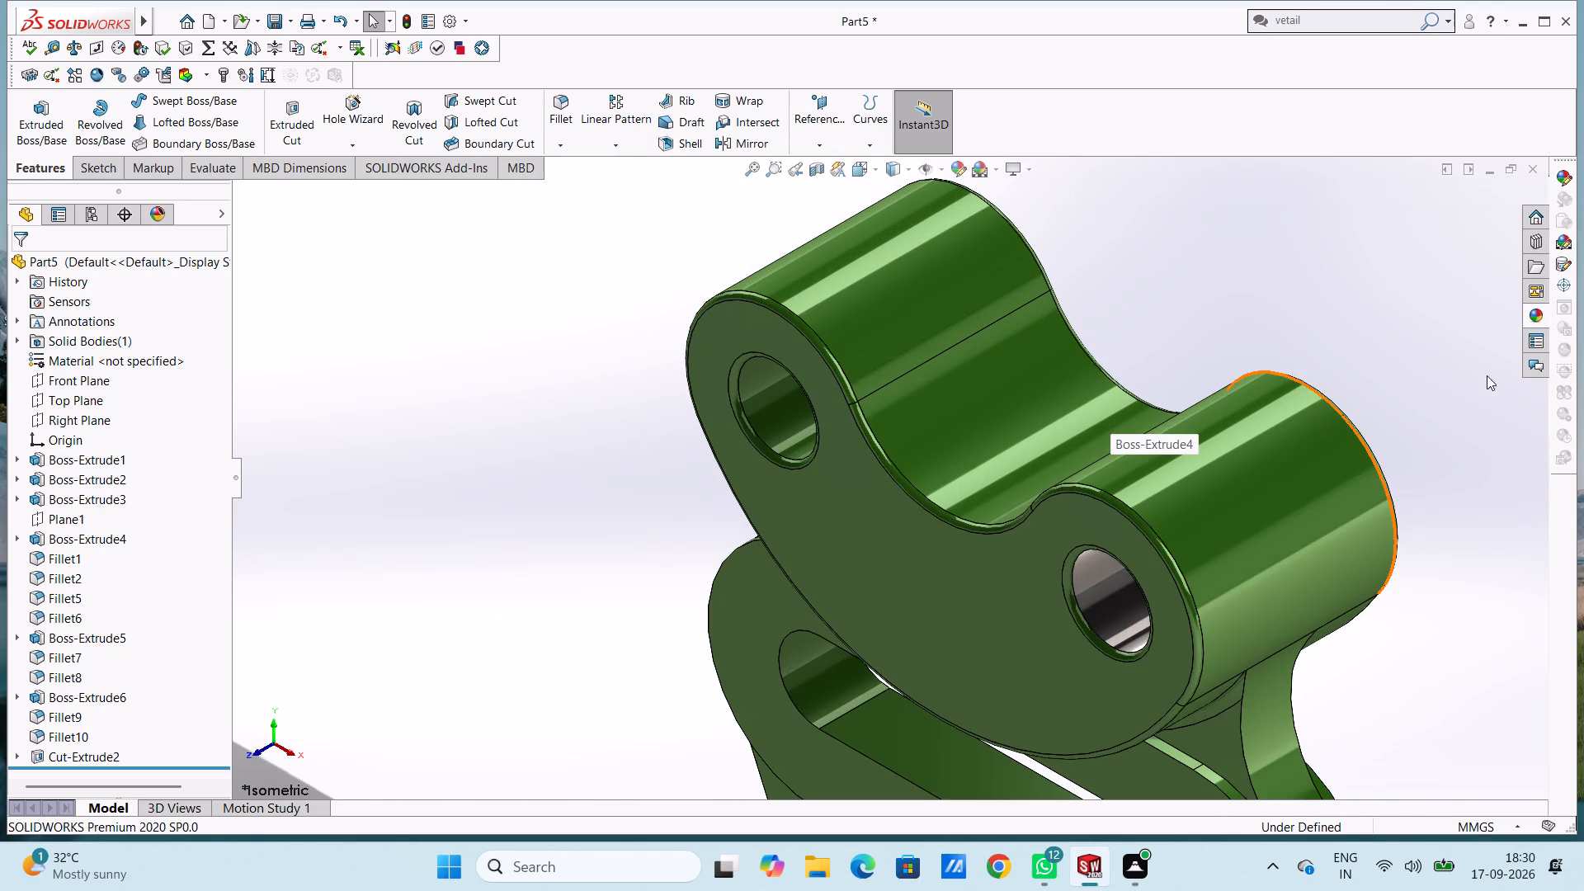
click(1534, 315)
drag(1294, 464, 787, 379)
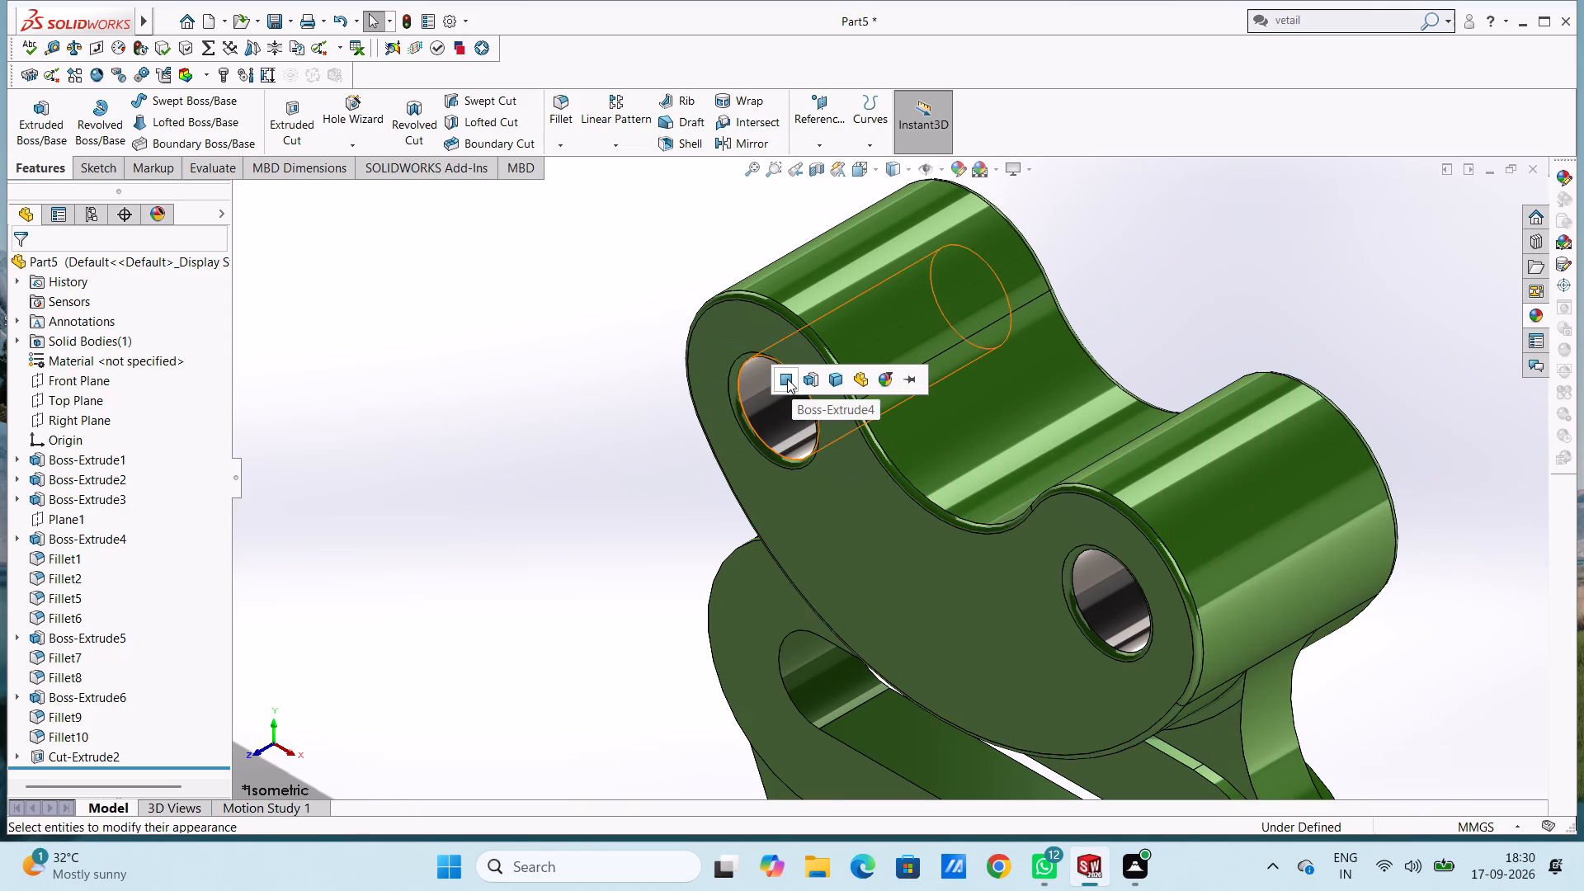
click(787, 379)
Apply the polished steel appearance to the lower straight inner face of the plate's slot.
scroll(795, 416, up, 4)
scroll(823, 496, up, 2)
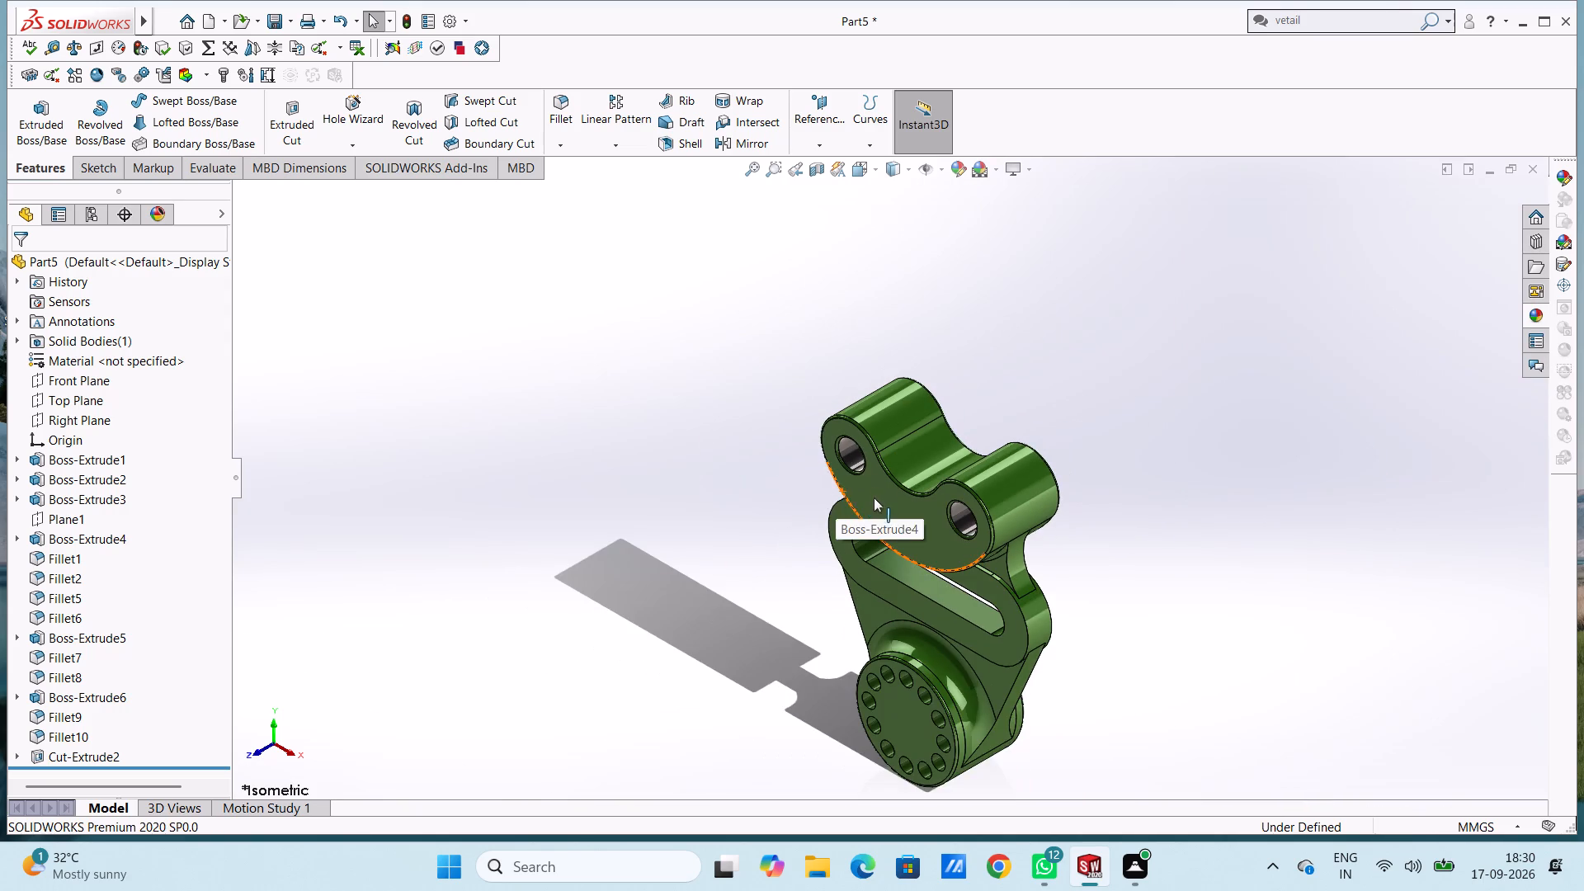
scroll(877, 536, down, 4)
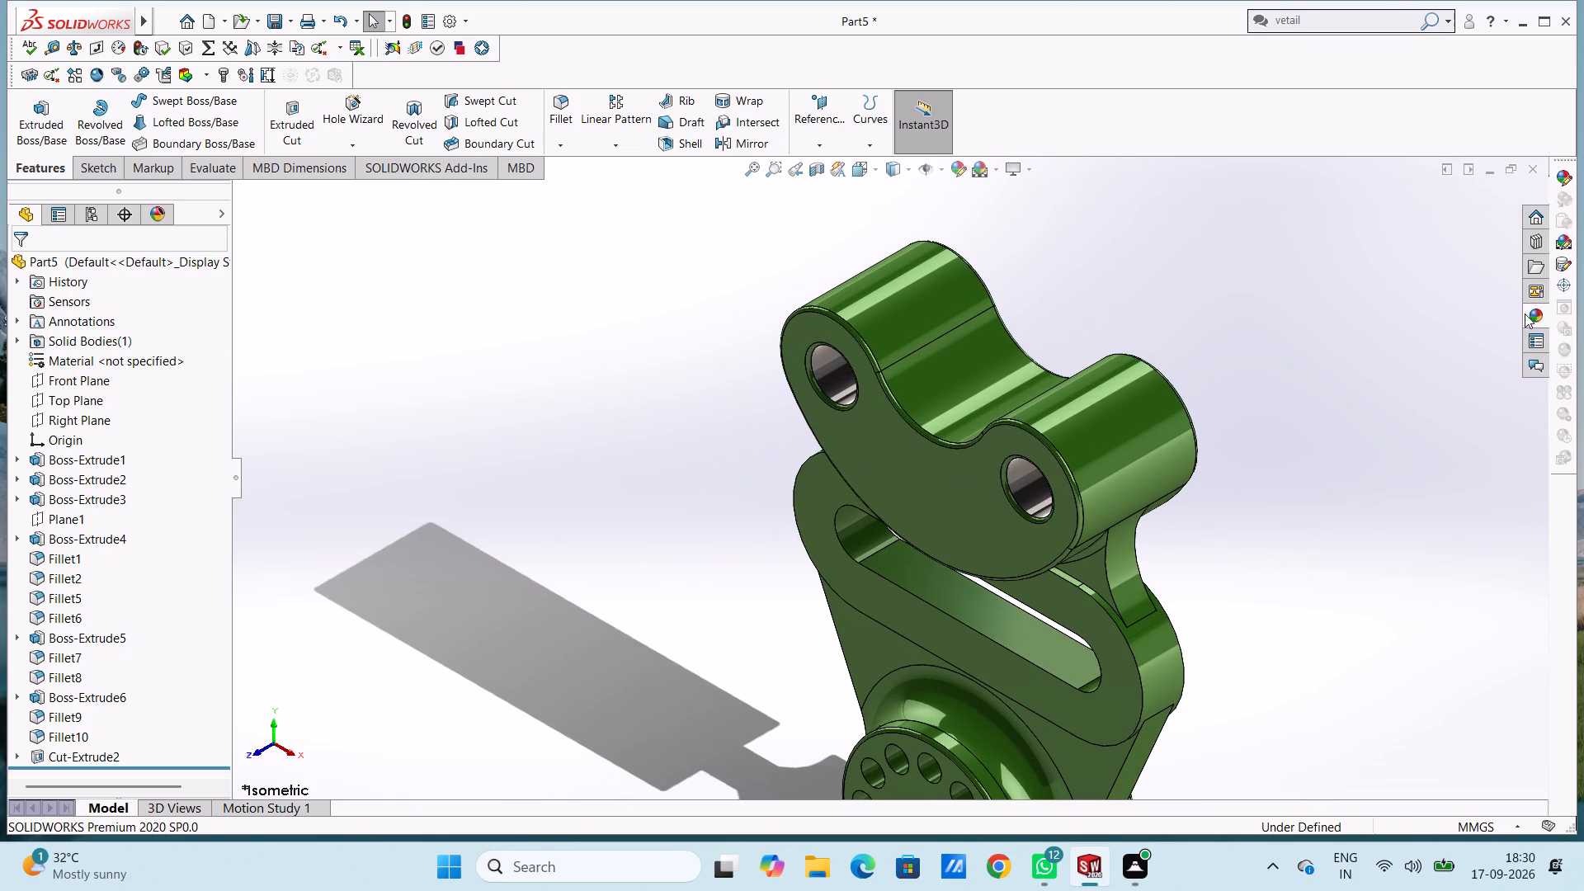
click(1529, 313)
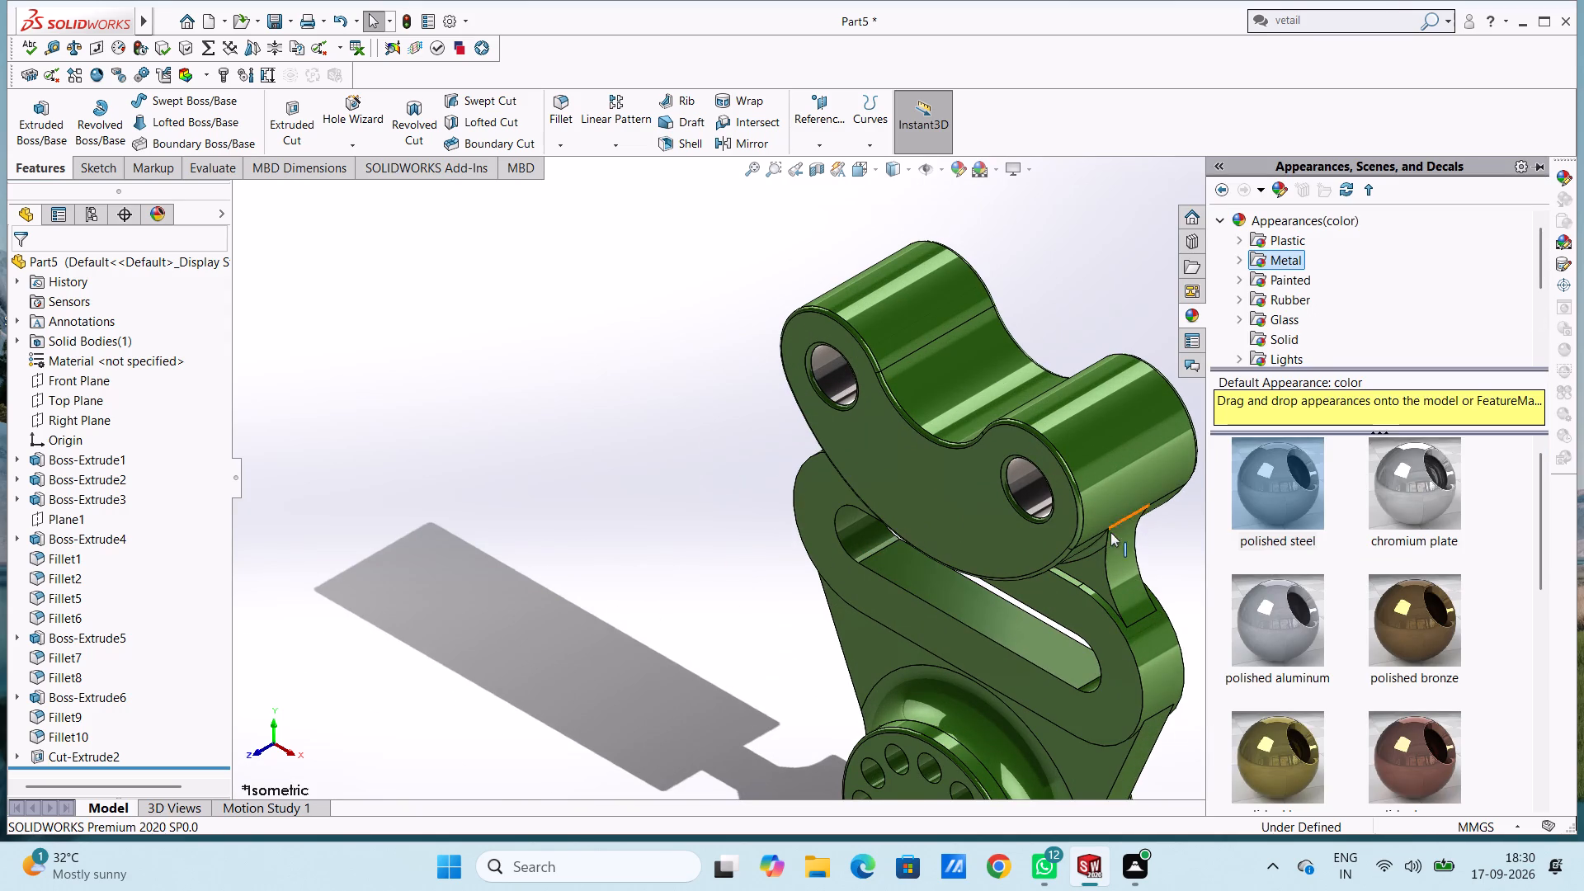
scroll(1096, 544, down, 4)
drag(1286, 474, 951, 570)
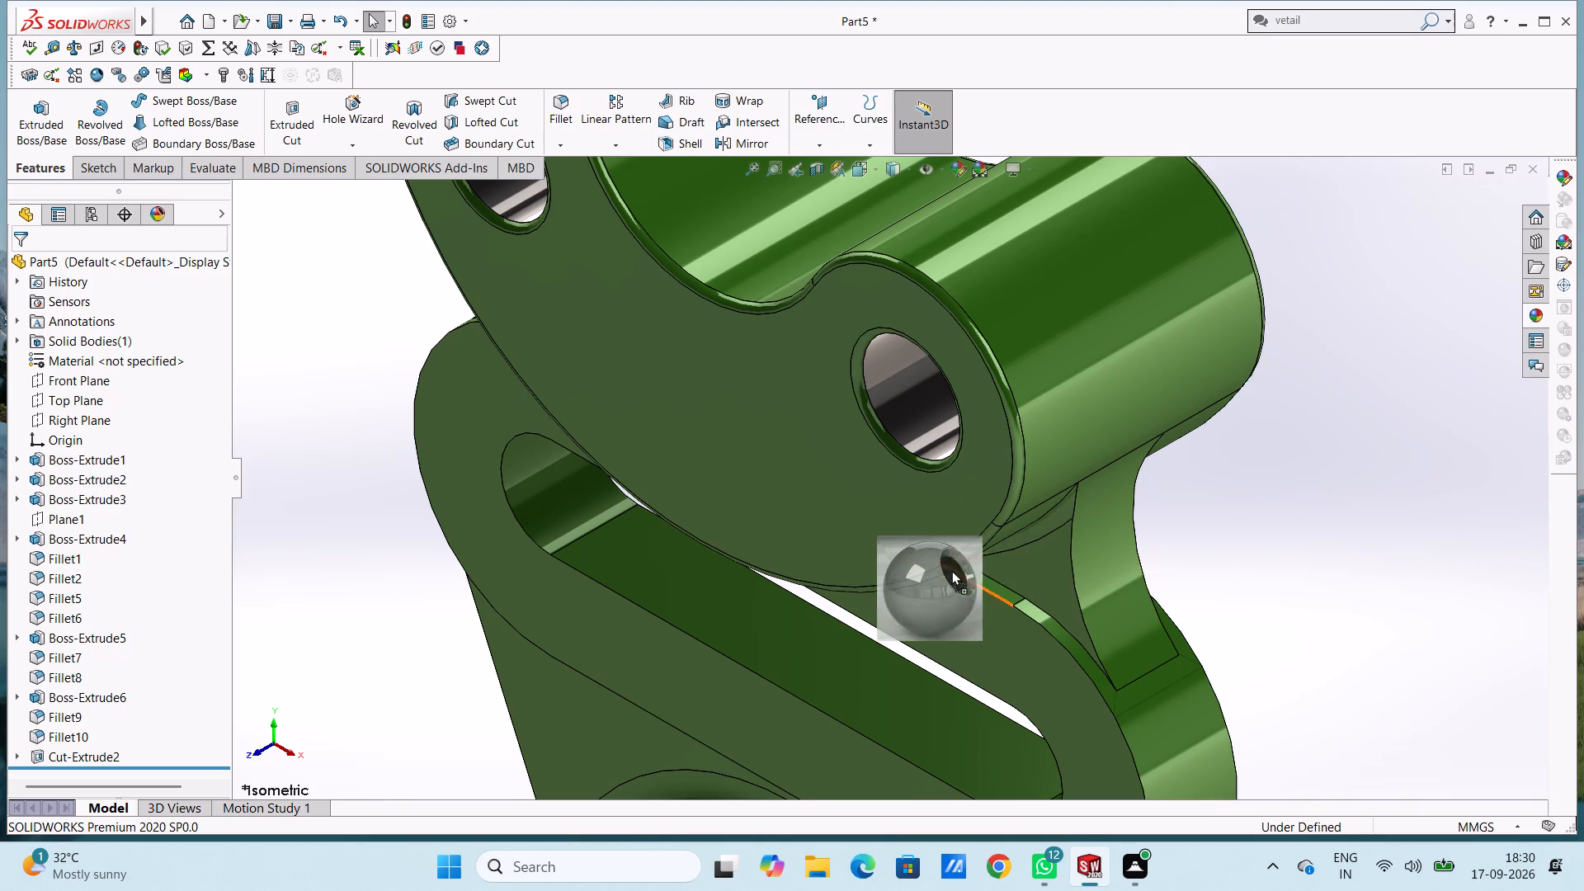
drag(951, 570, 810, 638)
click(809, 637)
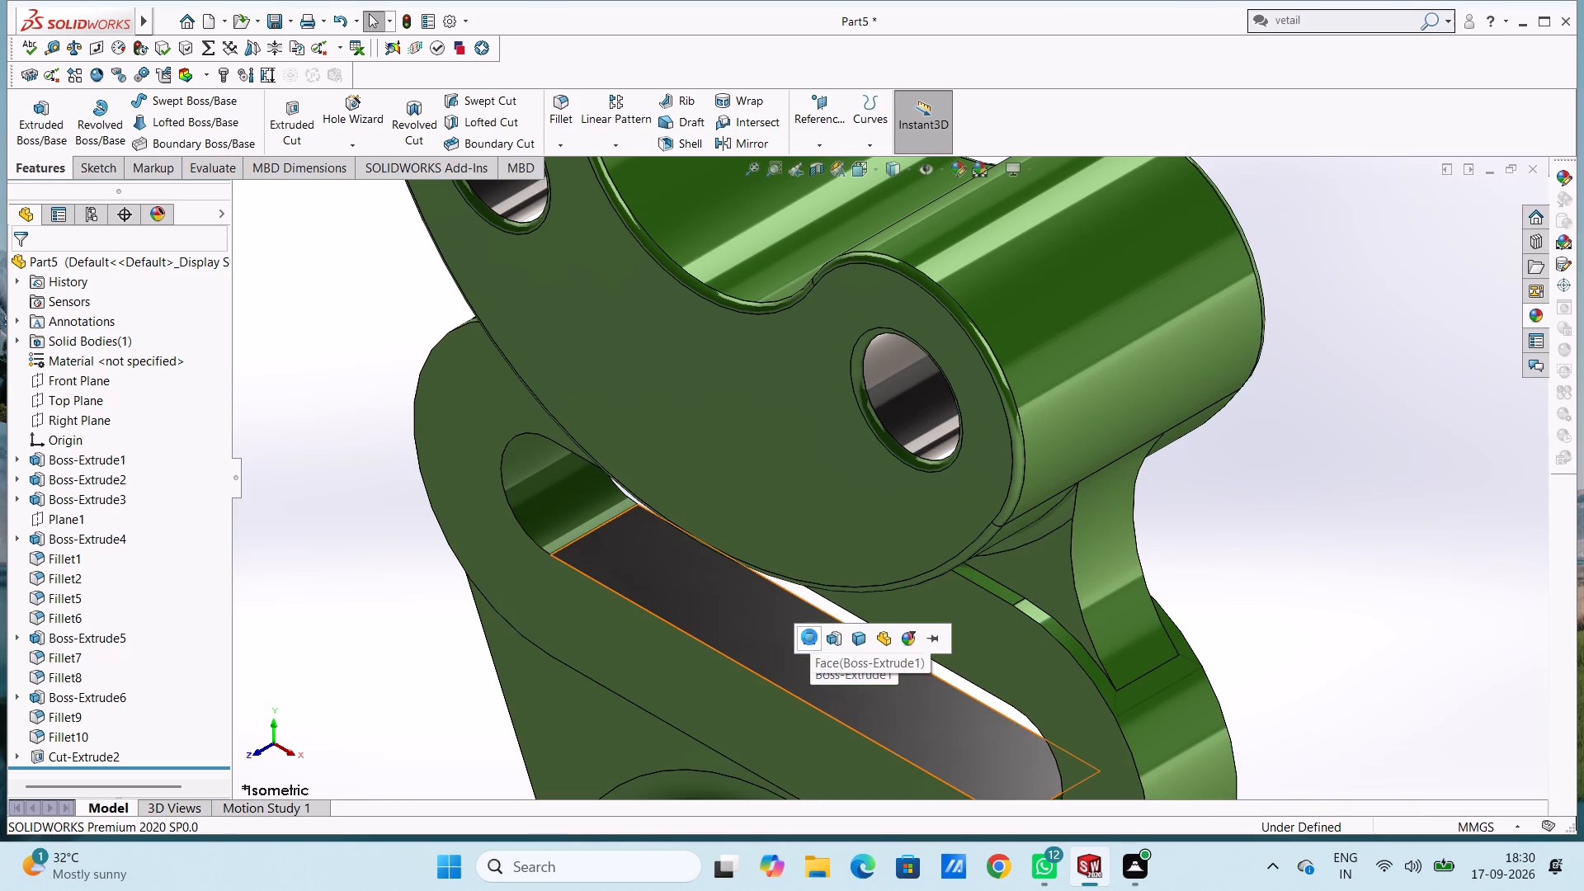
Apply the polished steel appearance to the rounded inner face at the slot's left end.
scroll(573, 487, up, 2)
scroll(655, 493, down, 4)
click(1533, 313)
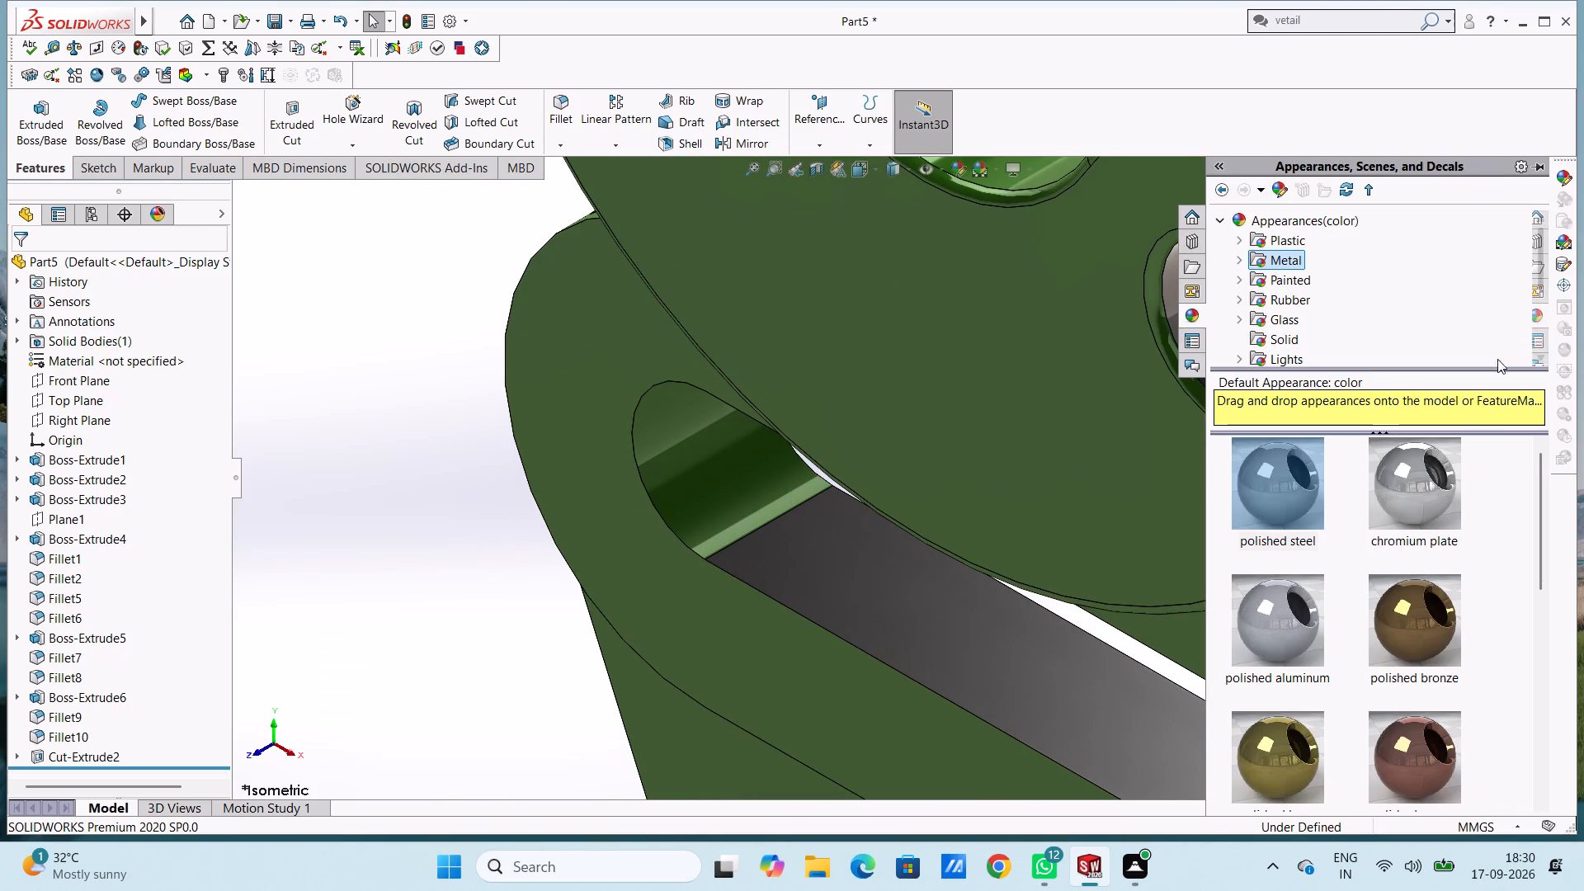
drag(1285, 478, 742, 461)
click(742, 461)
Apply the polished steel appearance to the upper straight inner face of the slot.
scroll(669, 497, up, 1)
middle_drag(669, 497, 768, 473)
middle_drag(829, 488, 874, 327)
scroll(874, 327, up, 1)
click(1534, 314)
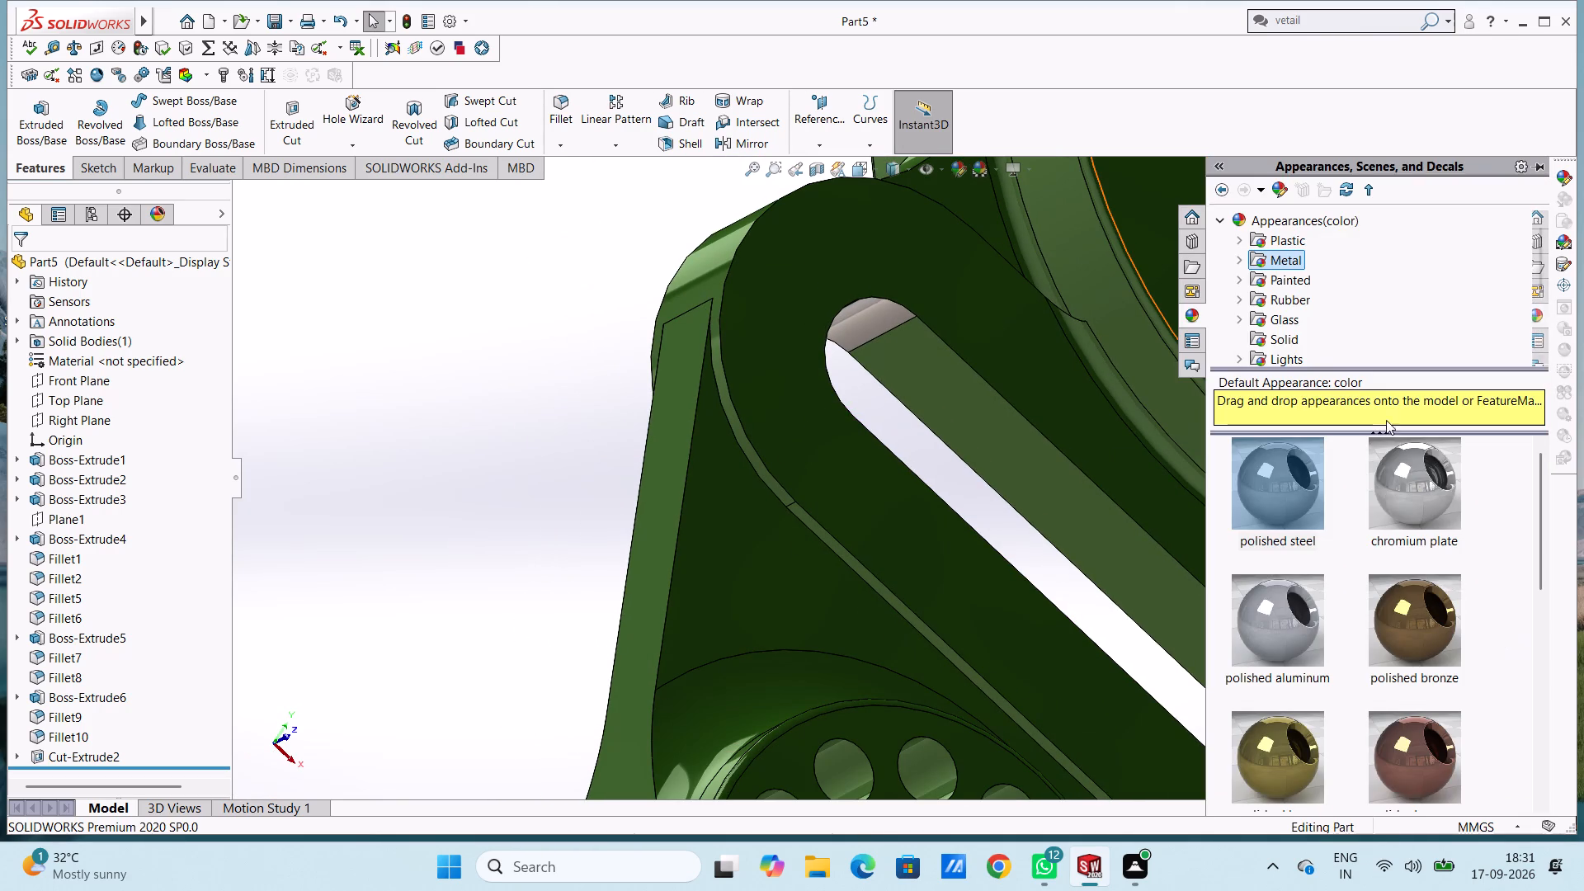
drag(1263, 488, 986, 454)
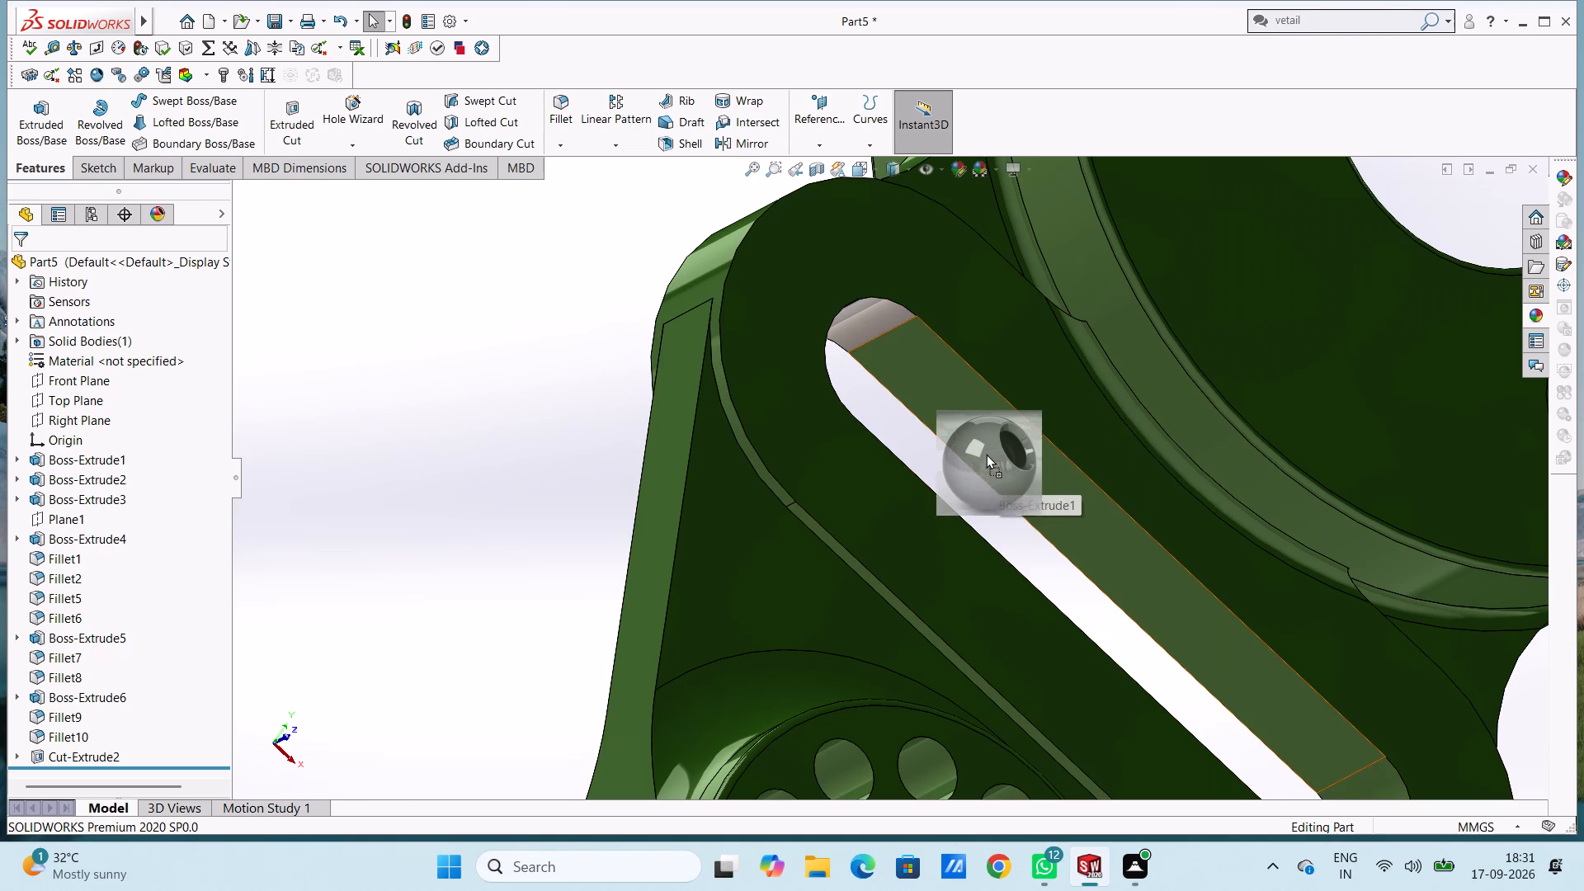
drag(986, 454, 983, 429)
click(983, 429)
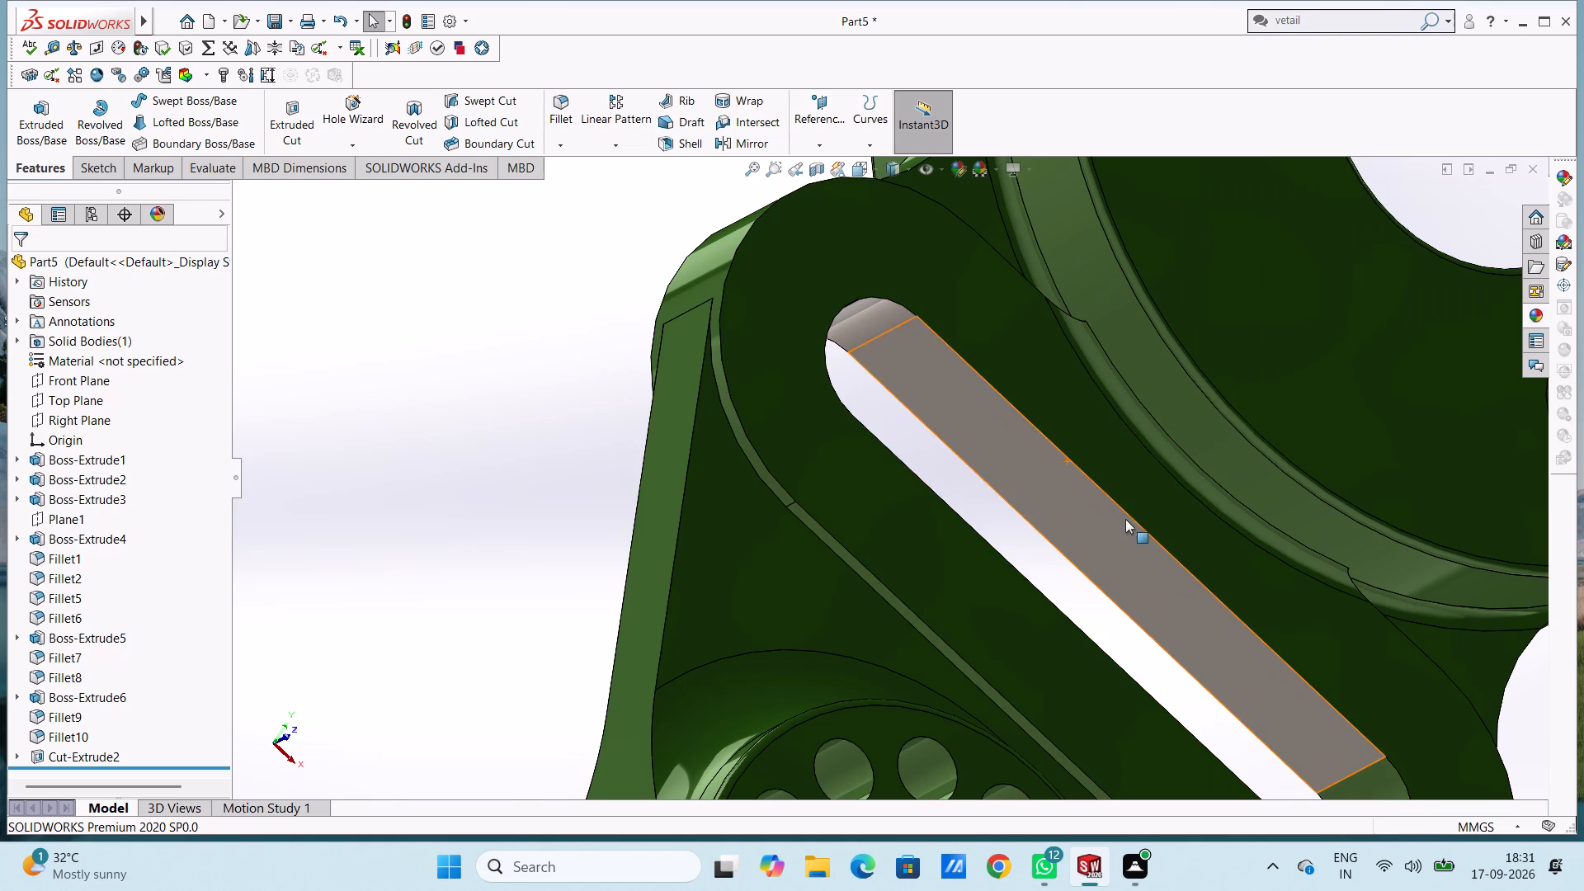
Apply the polished steel appearance to the rounded inner face at the slot's right end.
middle_drag(1125, 518, 1062, 579)
scroll(1063, 582, up, 4)
middle_drag(1105, 577, 1138, 630)
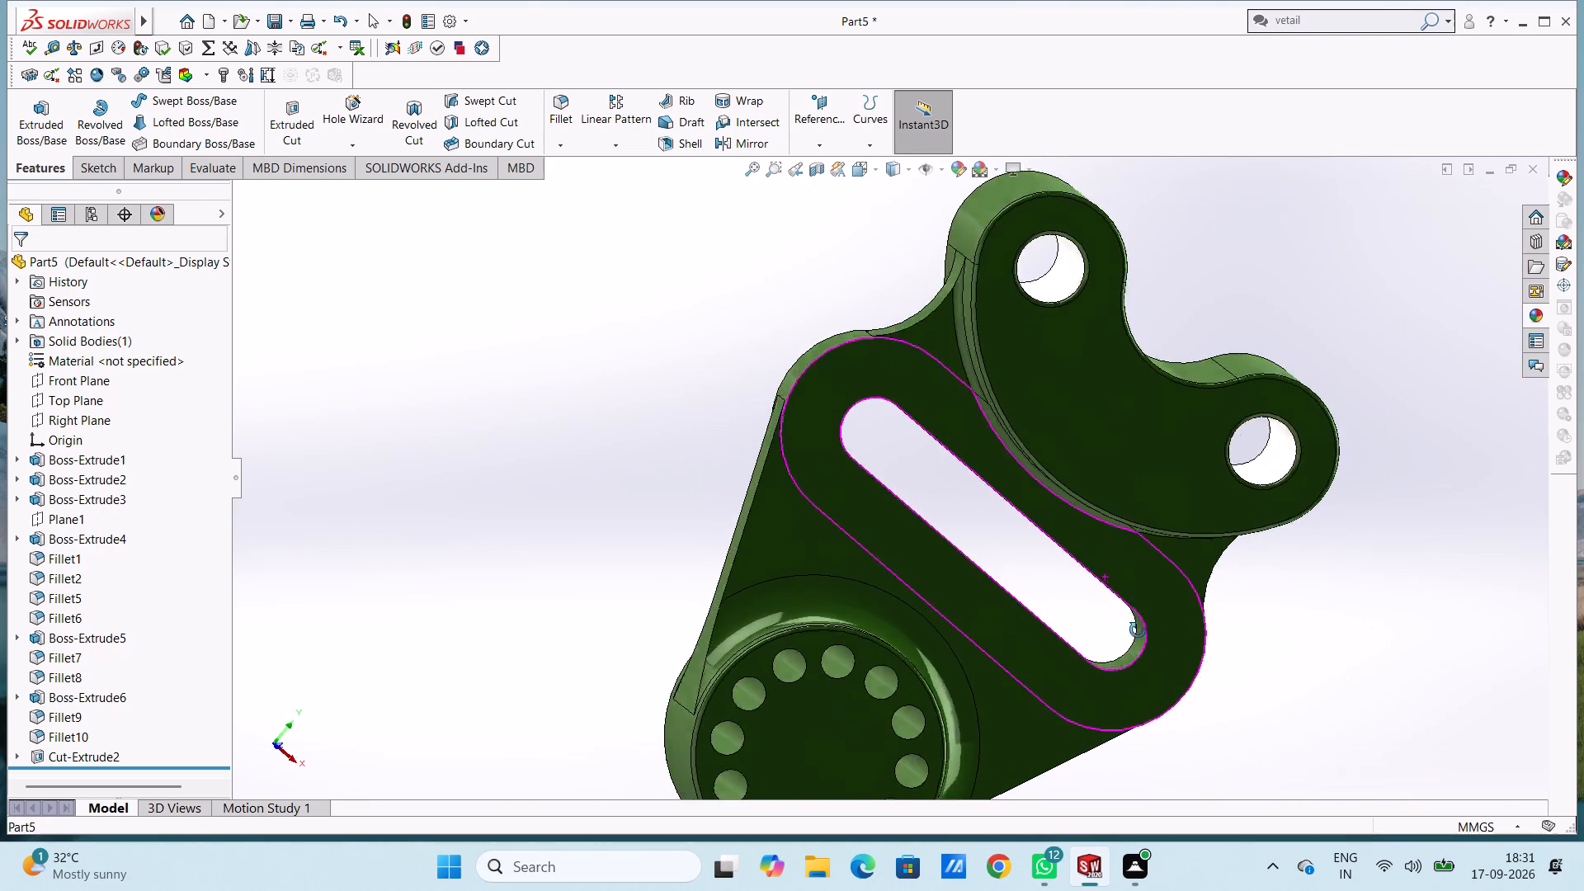
middle_drag(1138, 630, 1167, 669)
scroll(1129, 639, down, 5)
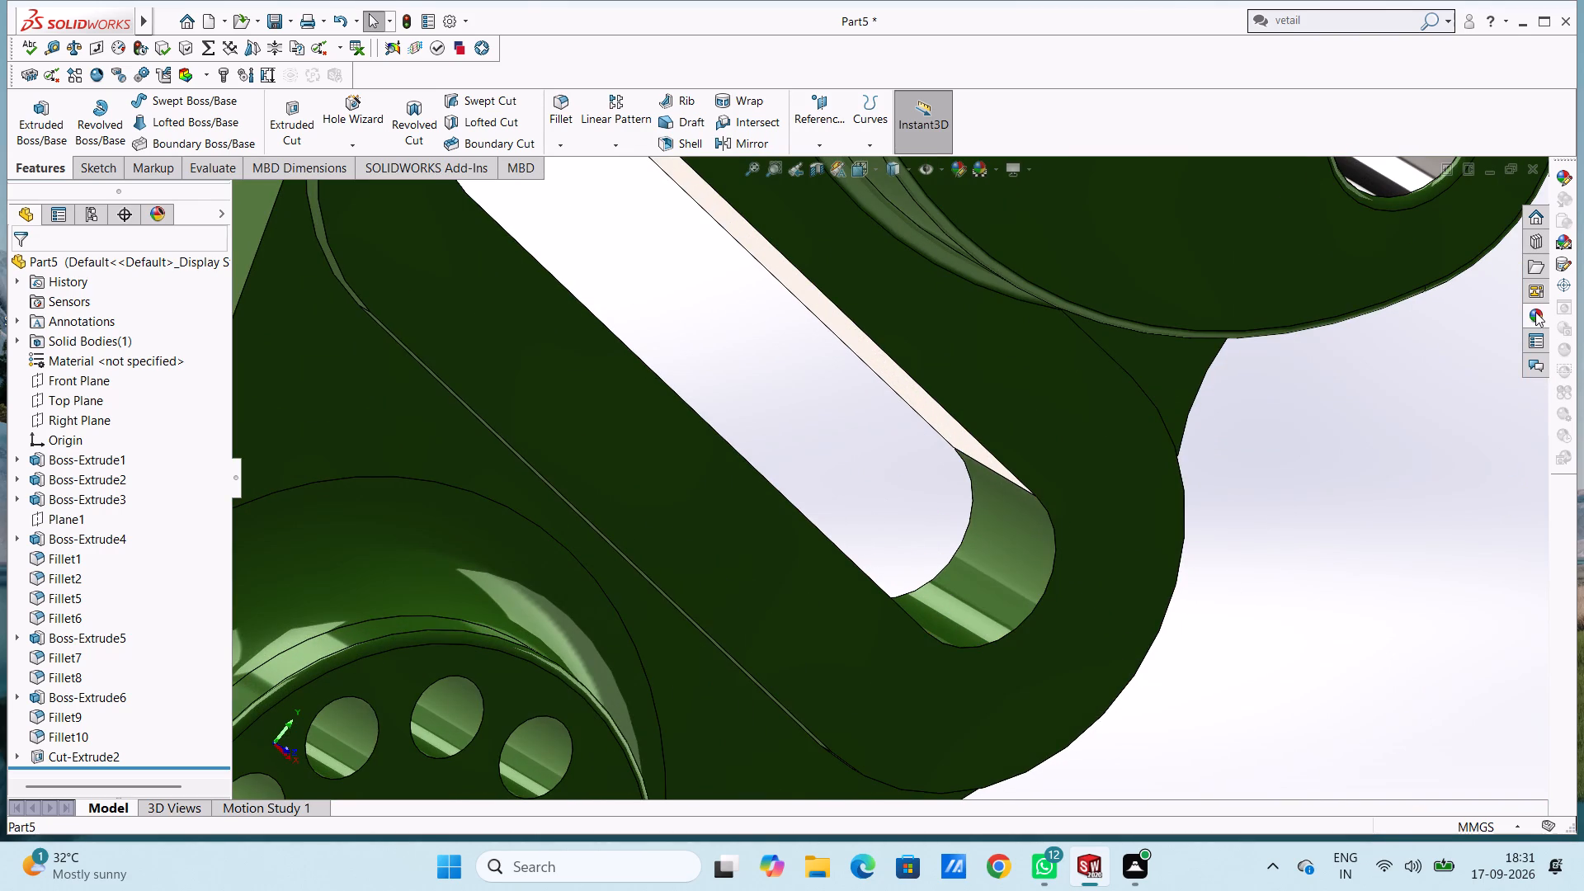
click(1535, 312)
drag(1295, 475, 1057, 540)
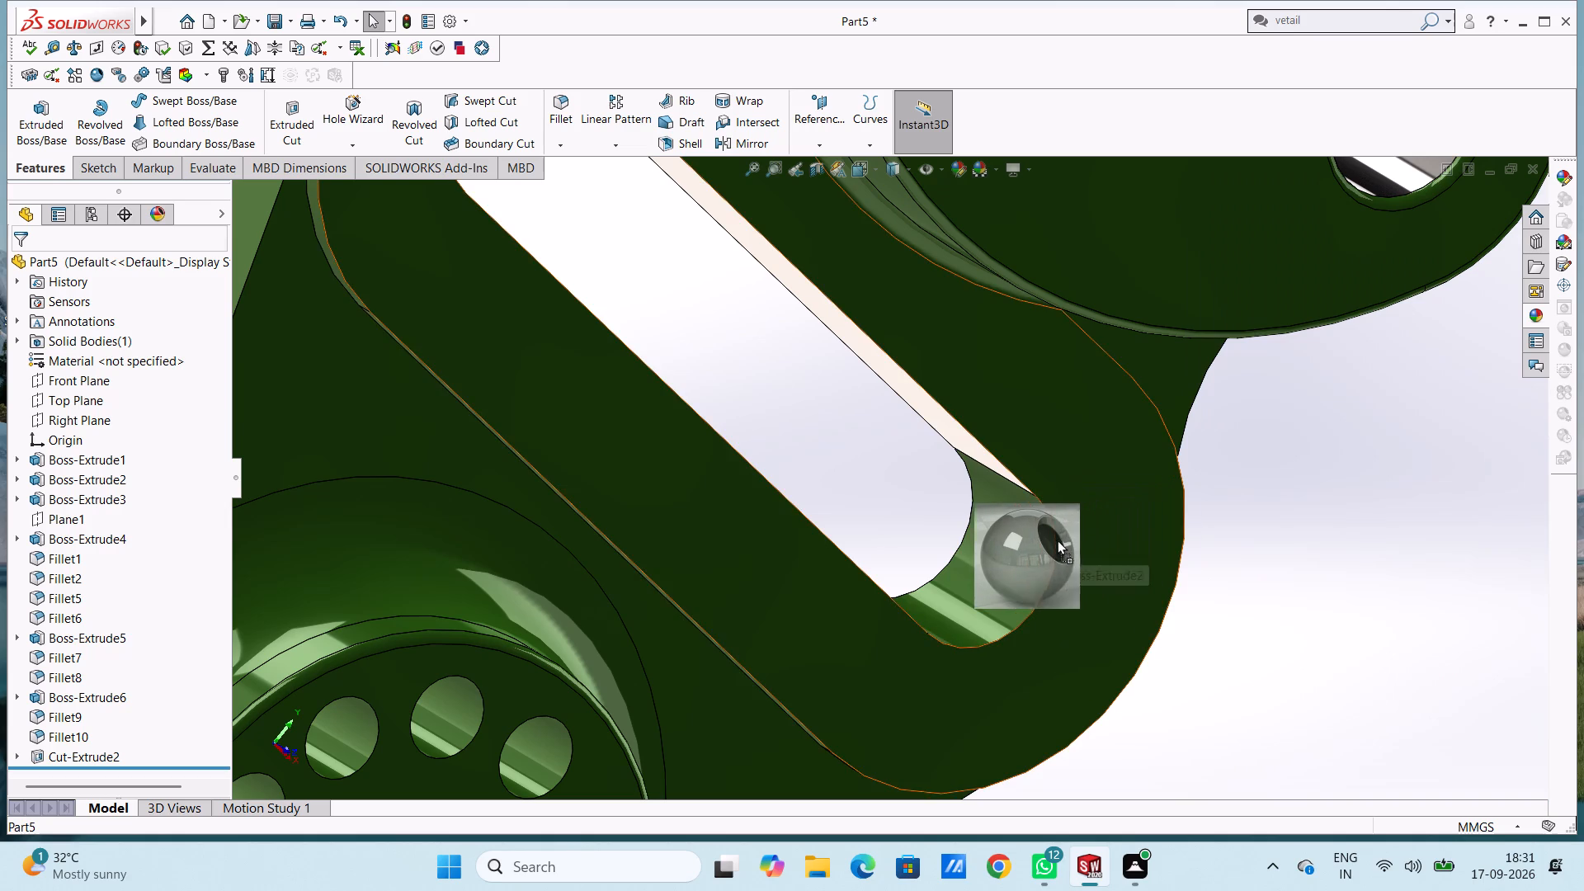
drag(1057, 540, 1030, 538)
click(1030, 538)
Apply the polished steel appearance to the bore of the upper-right hole in the front disc's hole circle.
scroll(958, 501, up, 4)
middle_drag(937, 481, 819, 421)
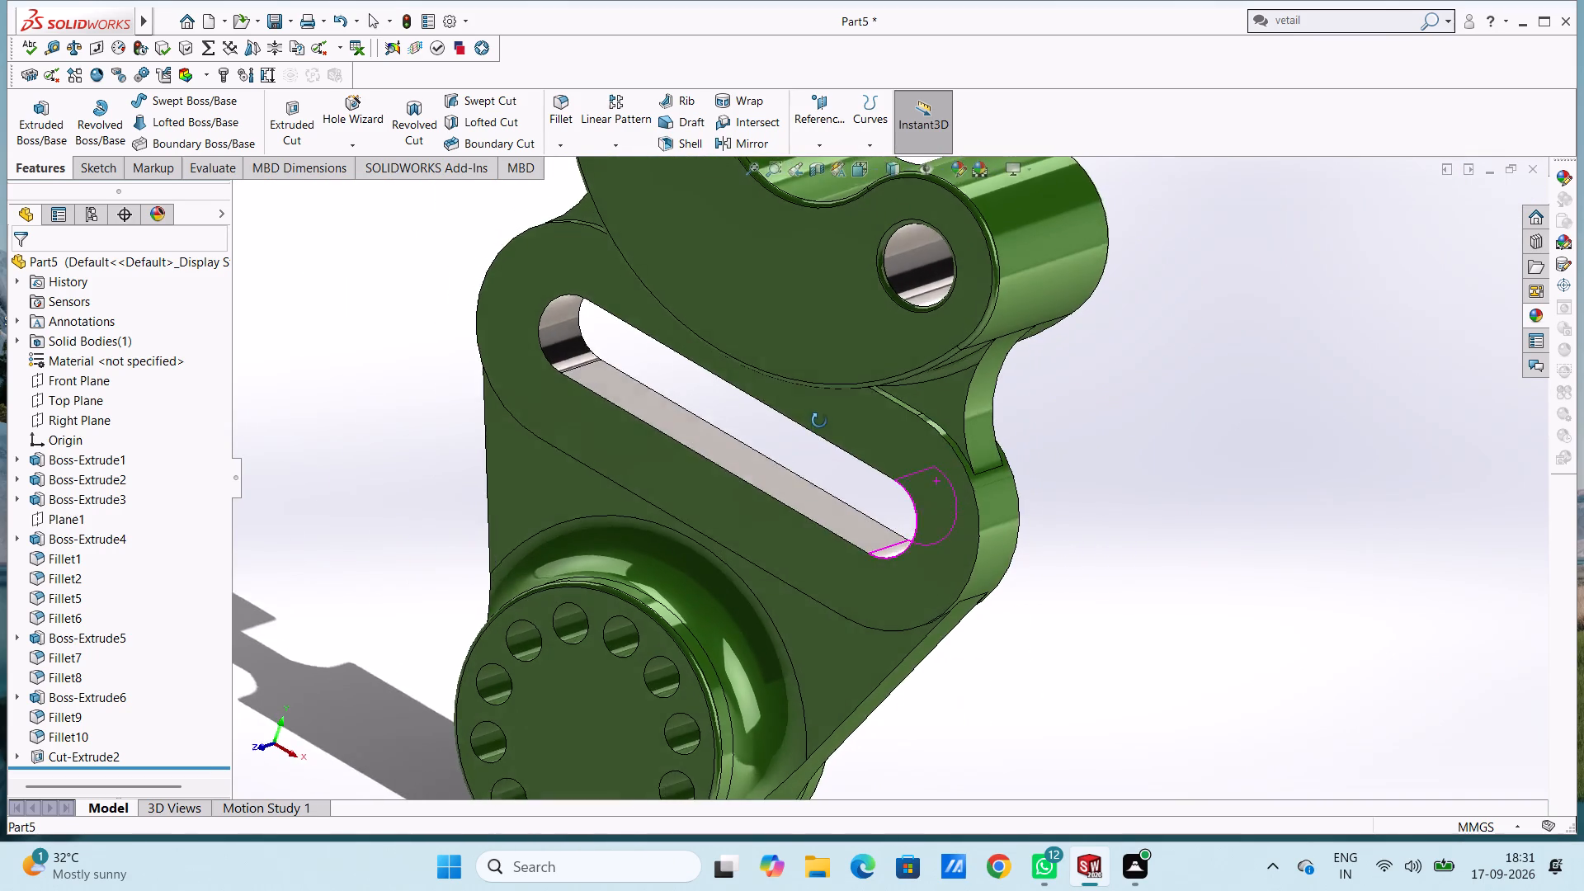
middle_drag(819, 421, 819, 419)
scroll(827, 470, up, 4)
middle_drag(691, 455, 658, 324)
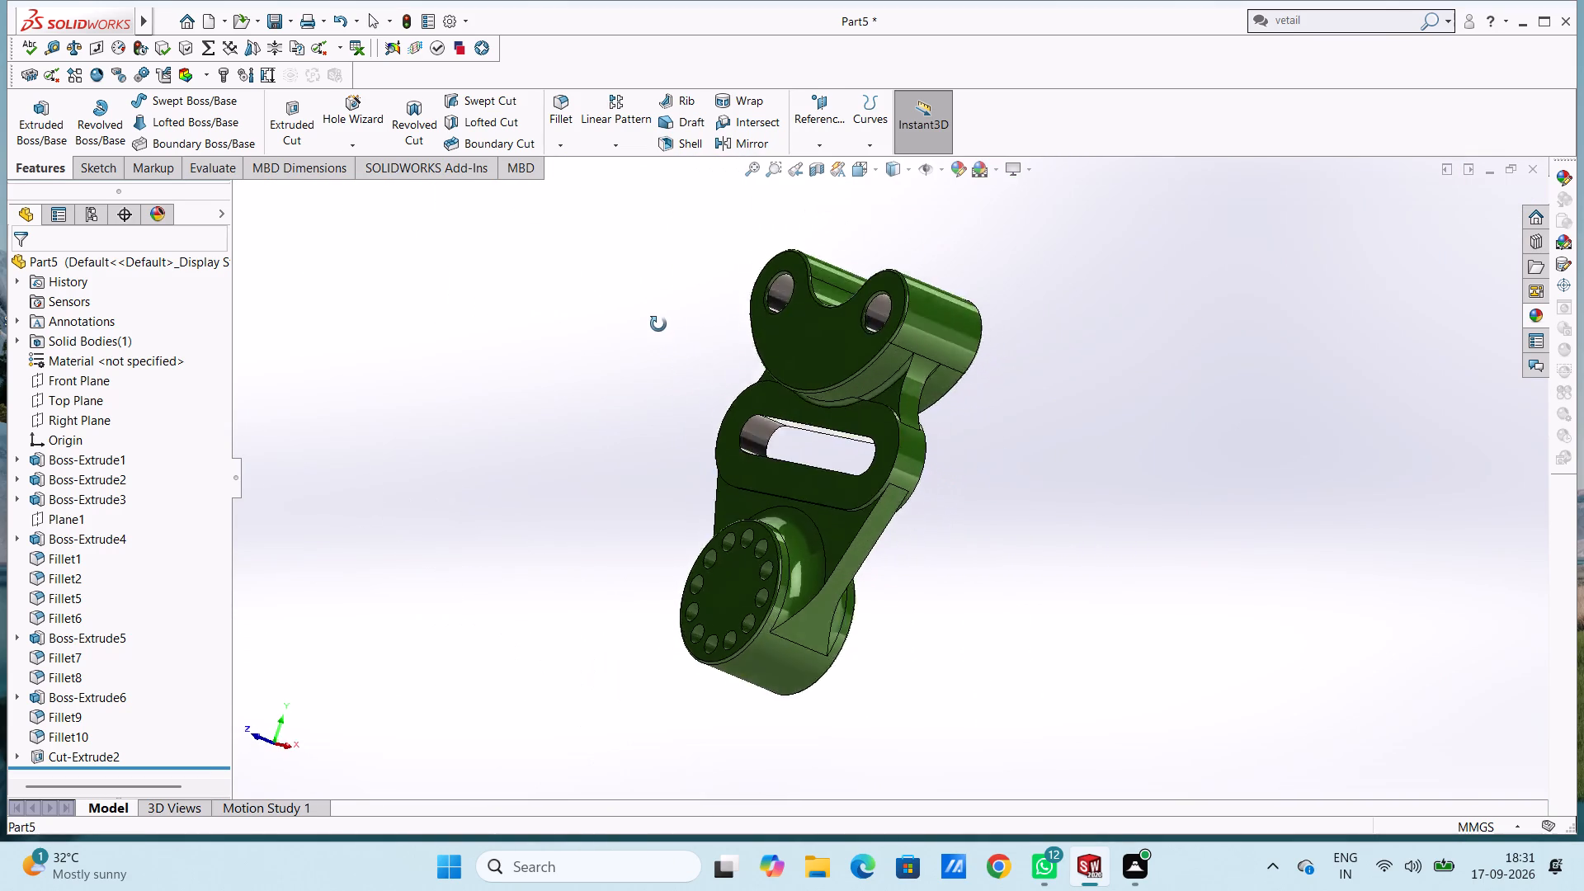
middle_drag(658, 324, 757, 403)
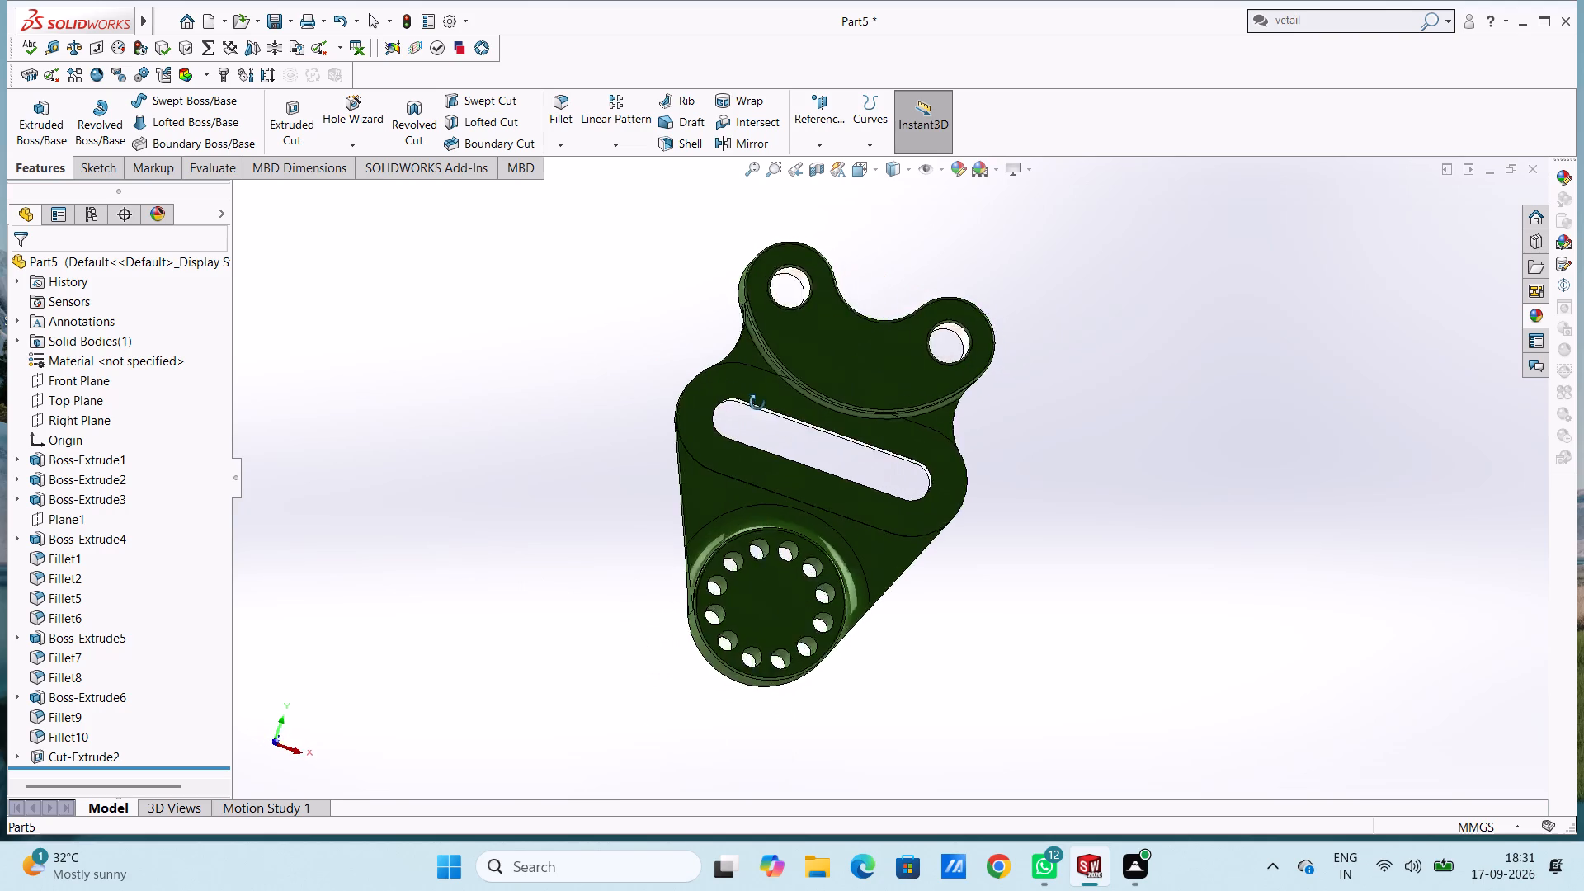
middle_drag(757, 403, 683, 495)
scroll(798, 585, down, 7)
scroll(812, 518, down, 4)
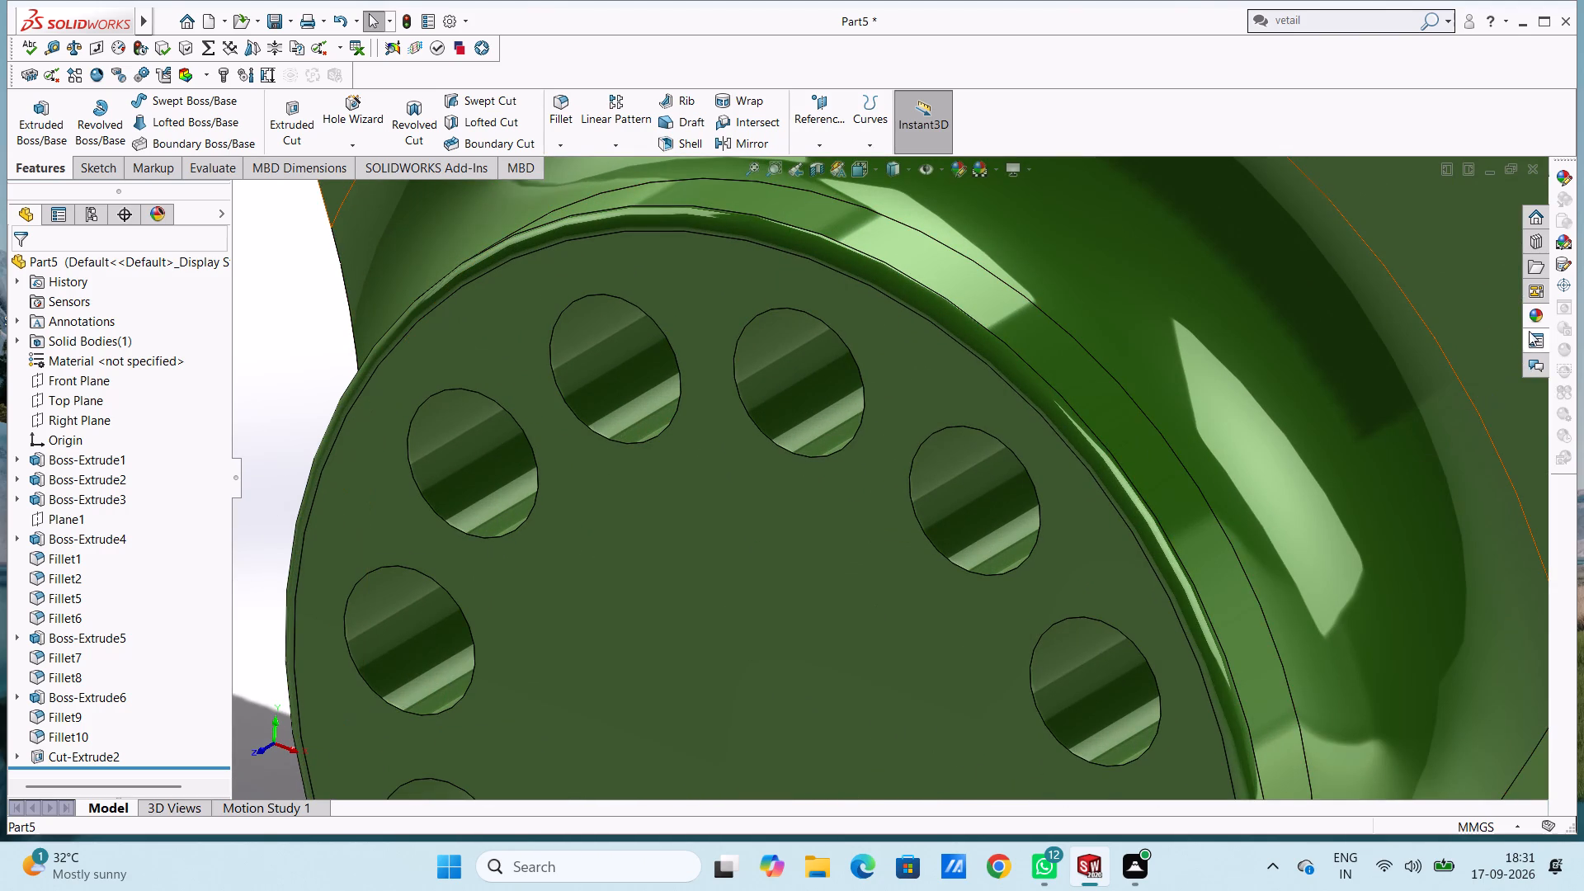
click(1536, 309)
drag(1288, 481, 1065, 468)
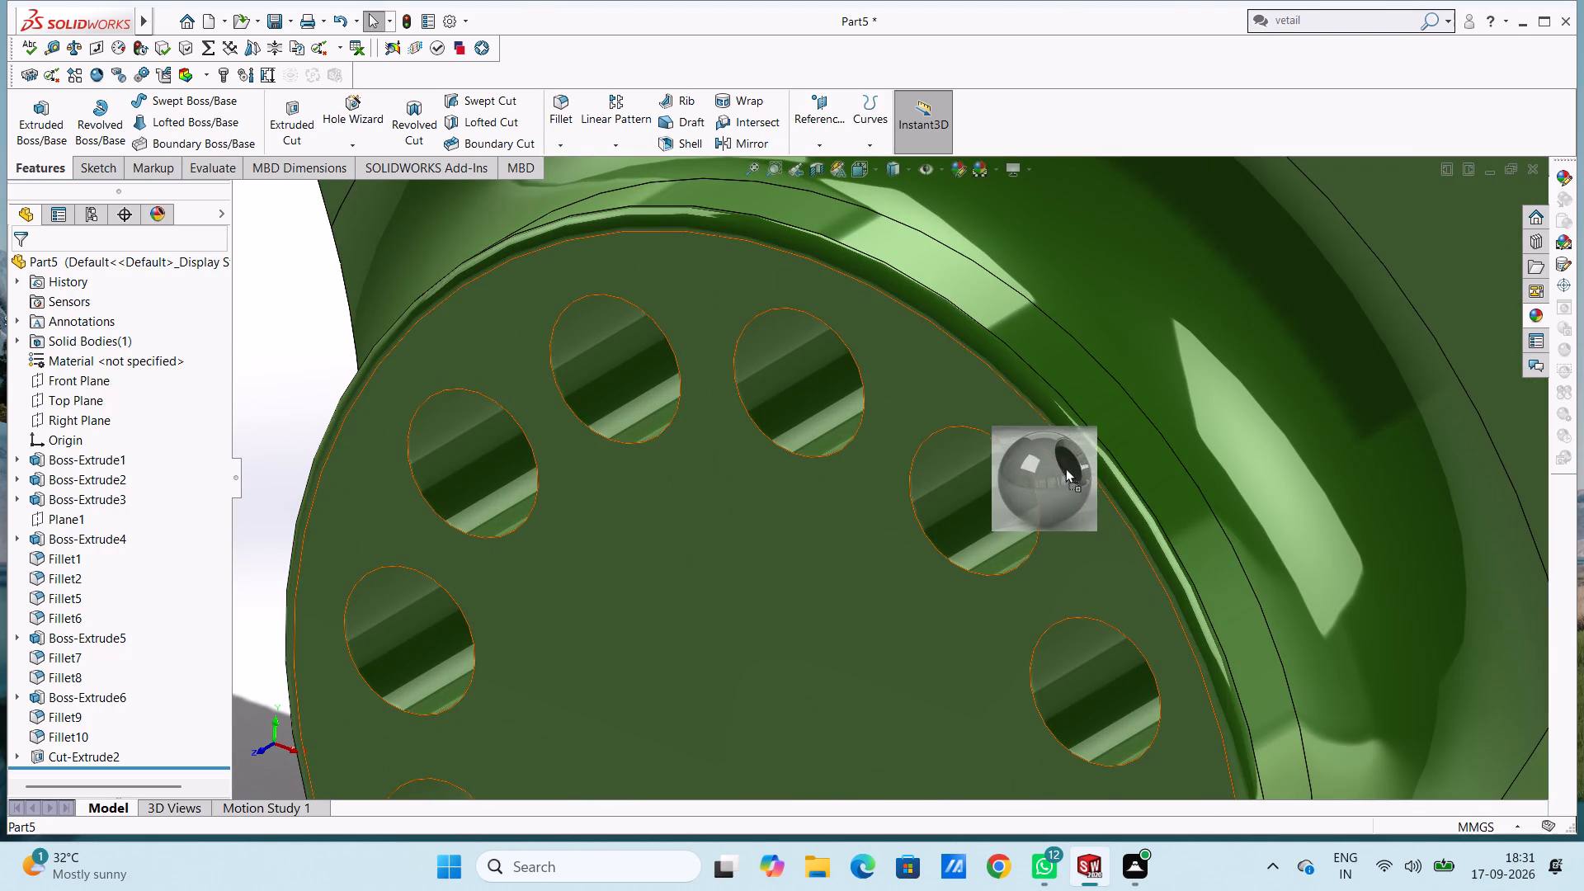
drag(1065, 468, 1016, 492)
click(1011, 493)
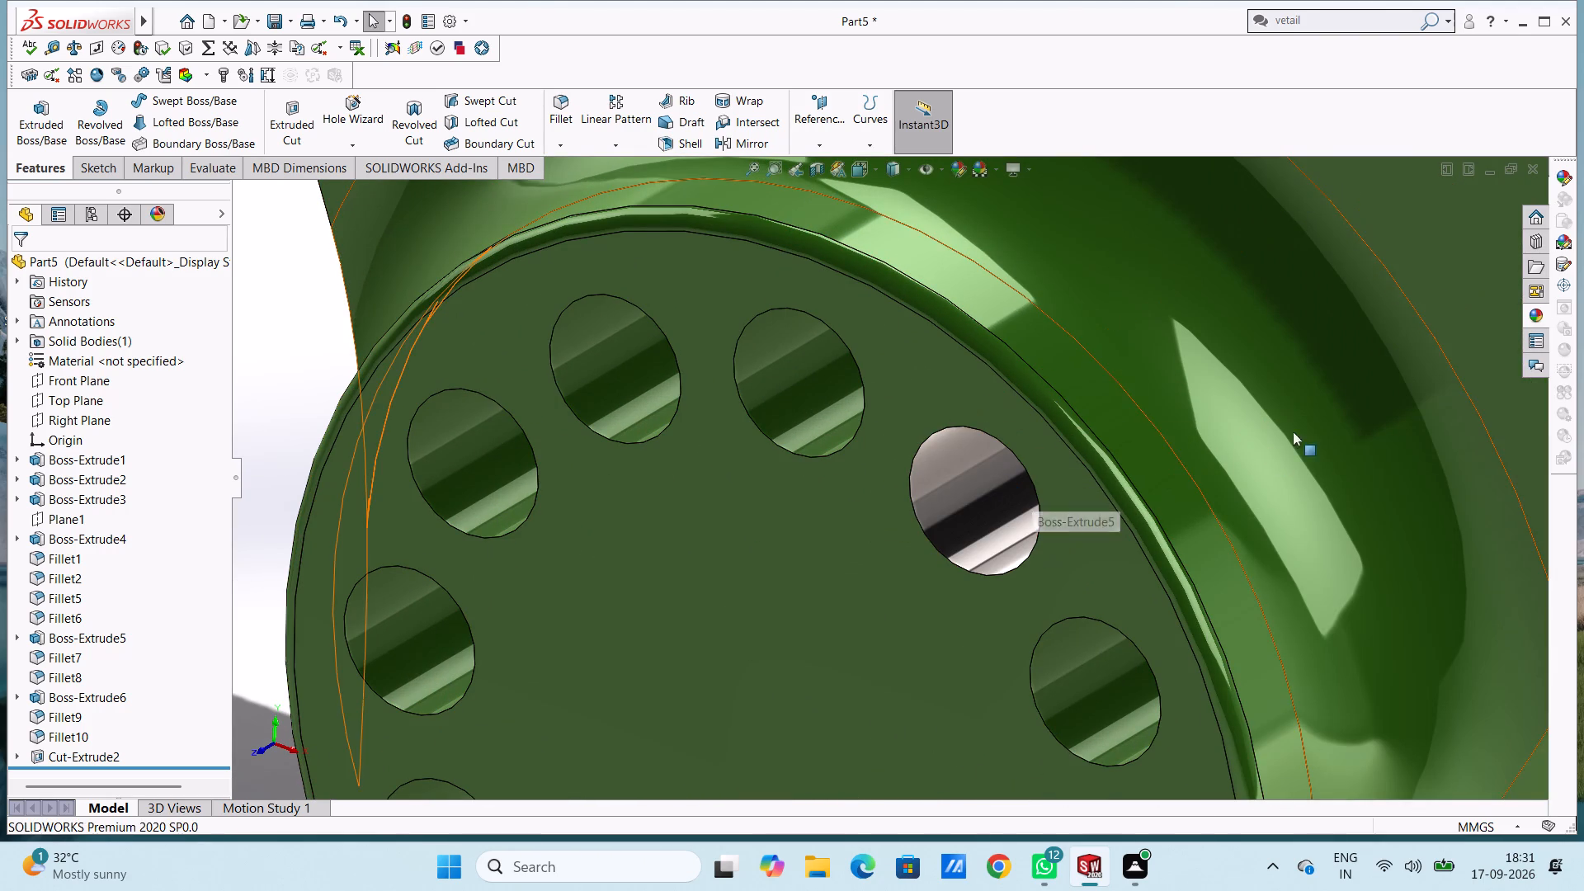
Apply polished steel to three more disc bores: the two topmost holes and the one just below the finished upper-right hole.
click(1534, 317)
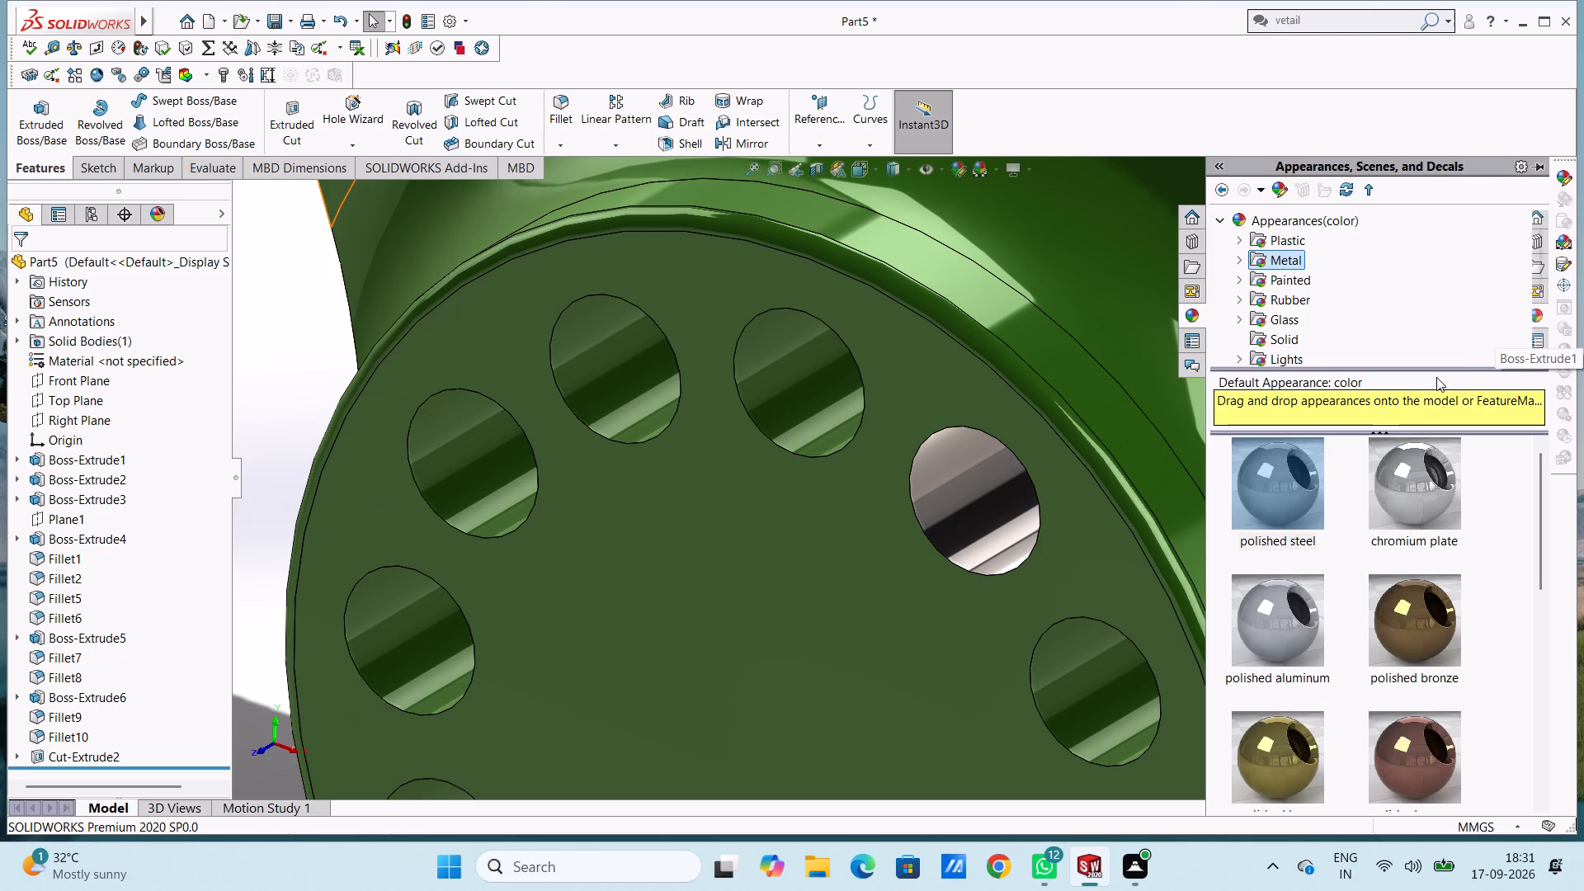
drag(1294, 478, 836, 384)
click(836, 384)
click(1530, 316)
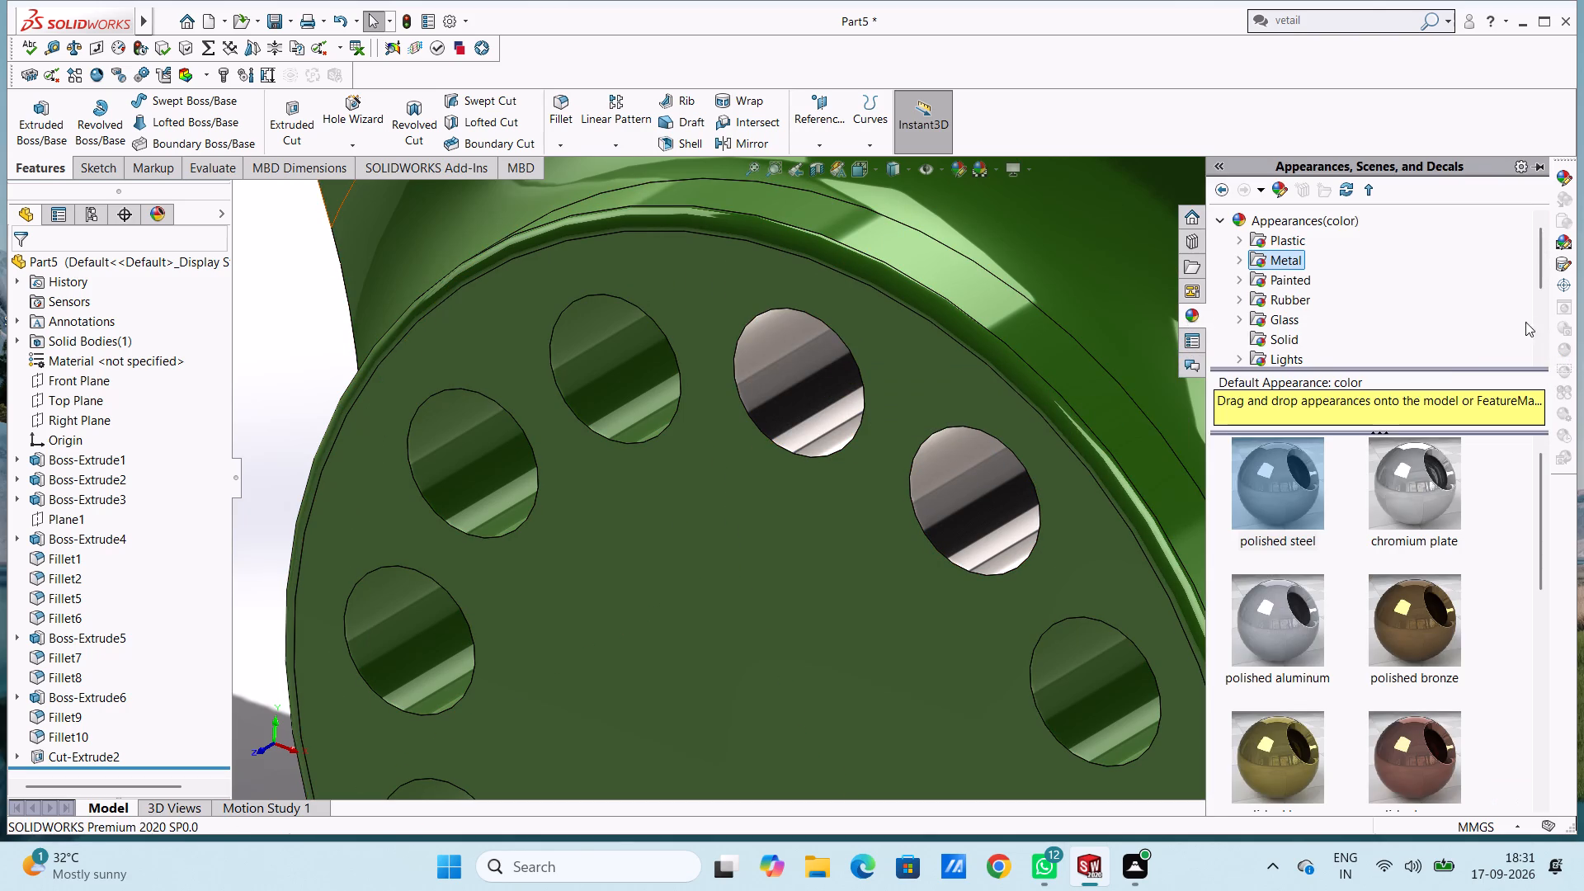
drag(1294, 467, 669, 351)
click(669, 351)
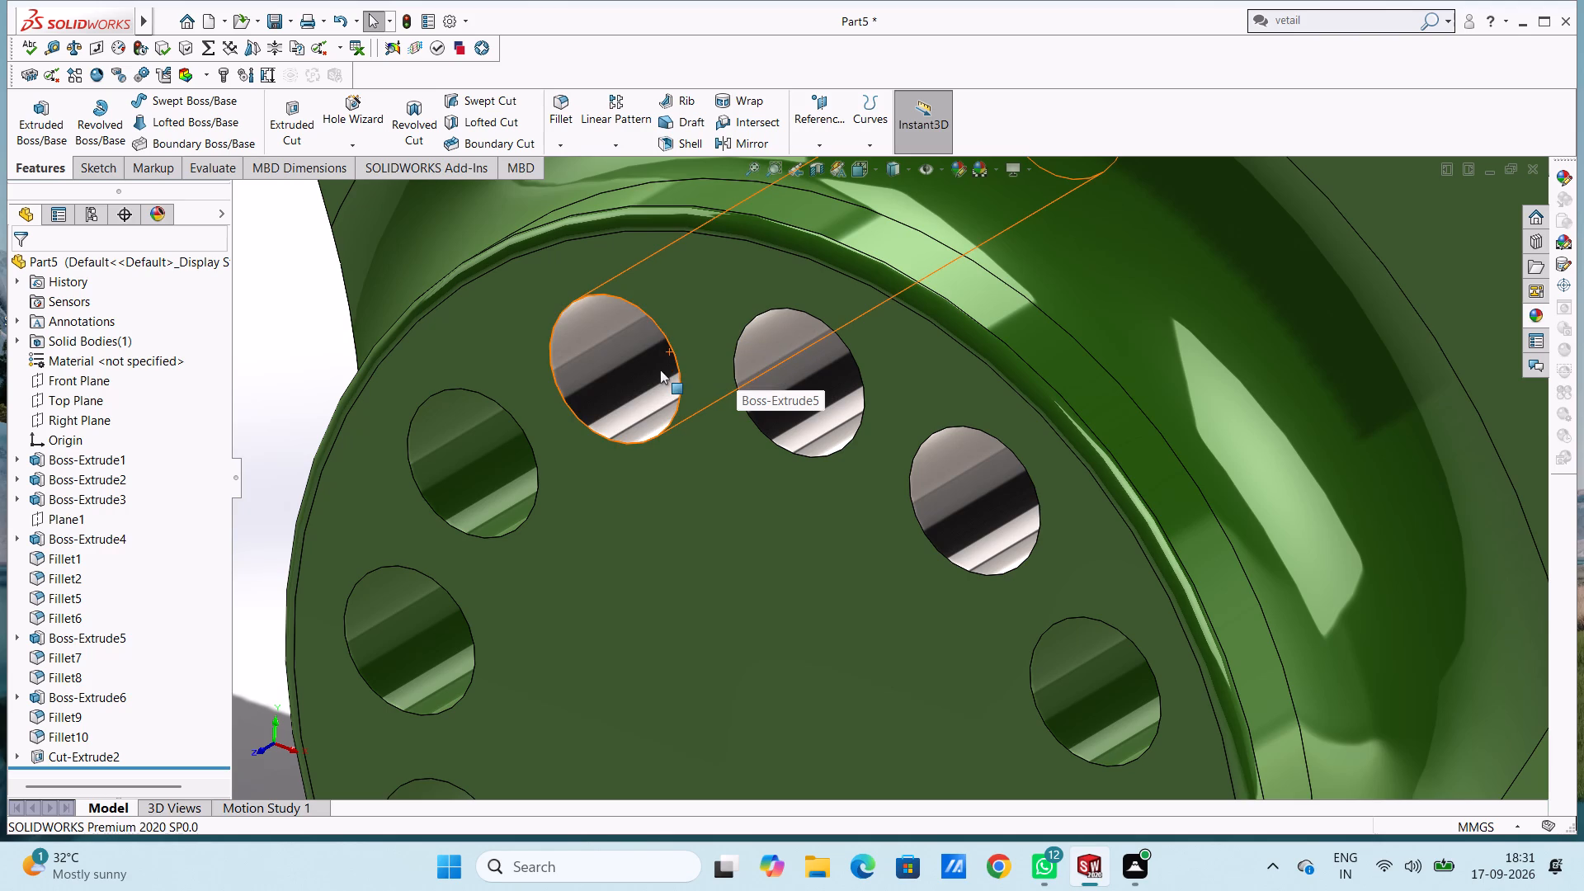
click(1526, 317)
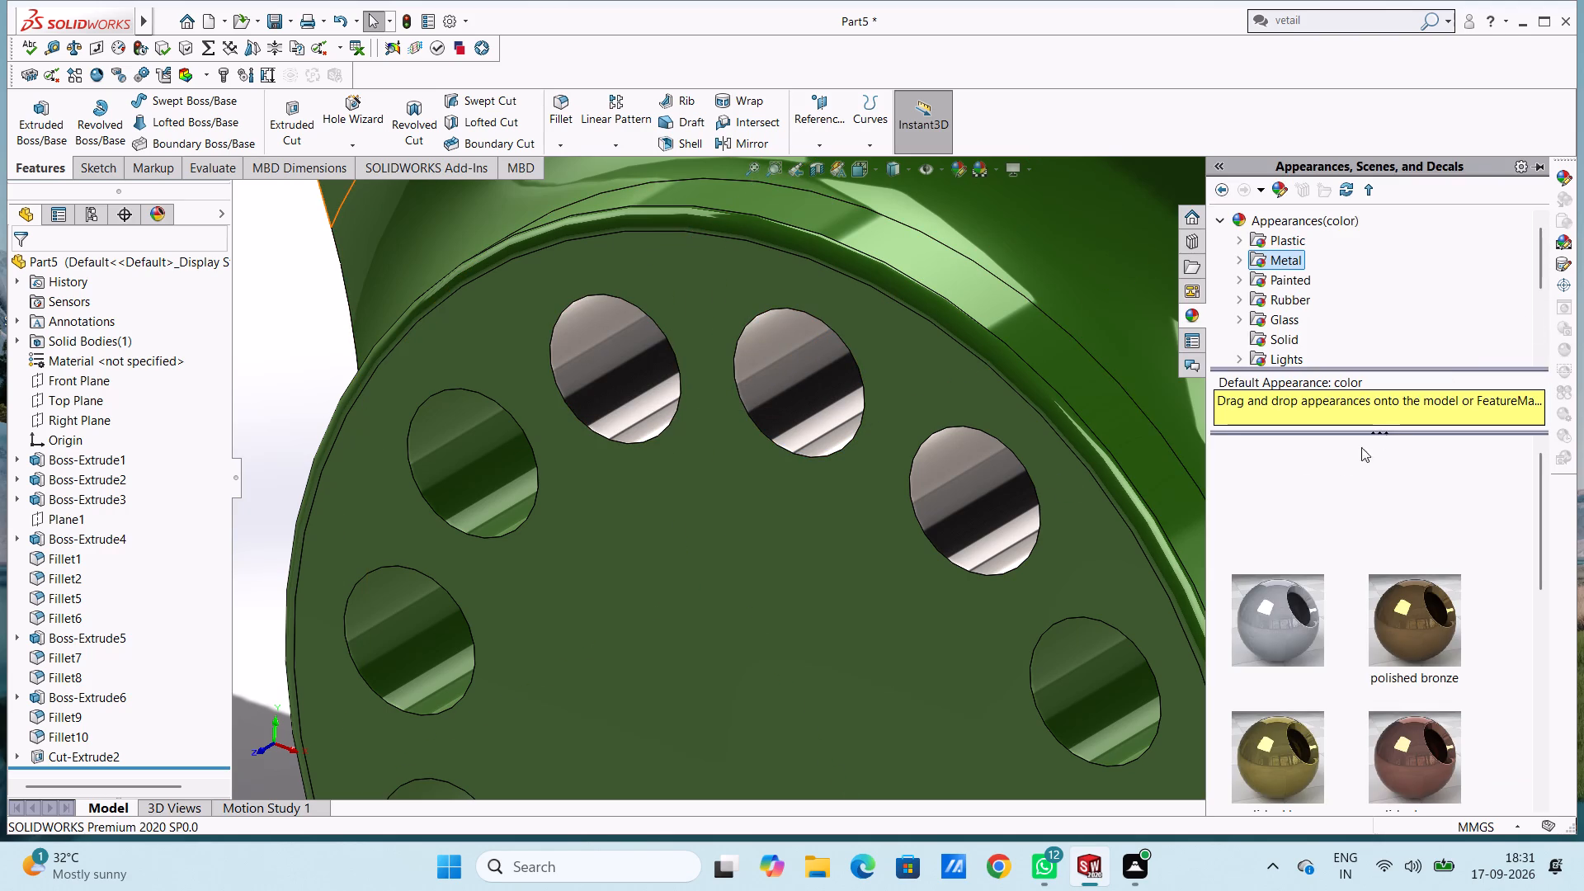
drag(1287, 484, 1097, 662)
click(1096, 662)
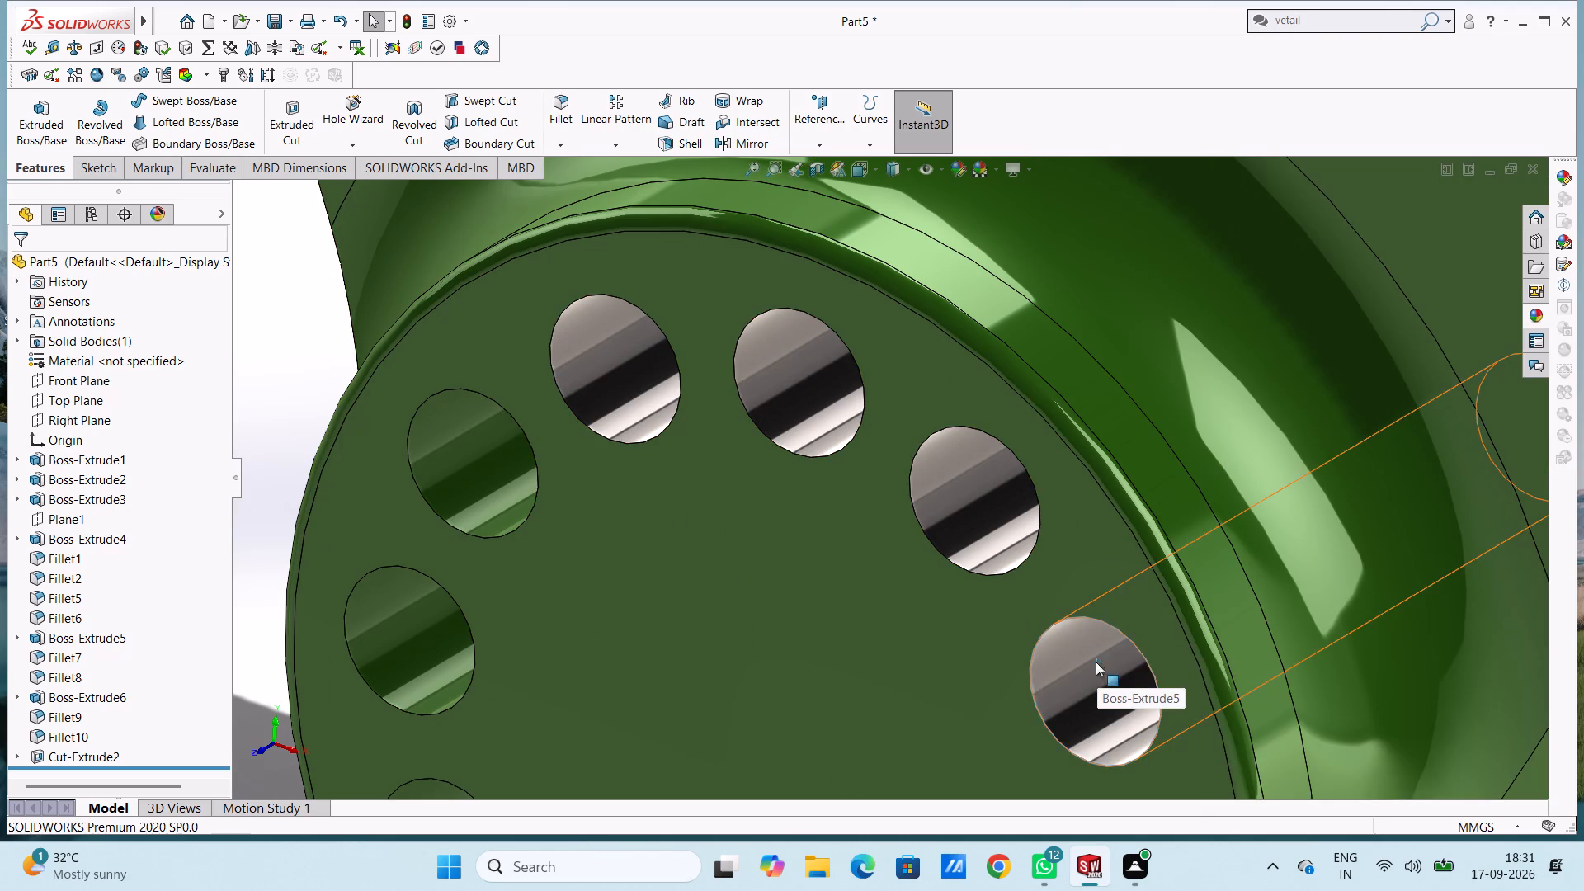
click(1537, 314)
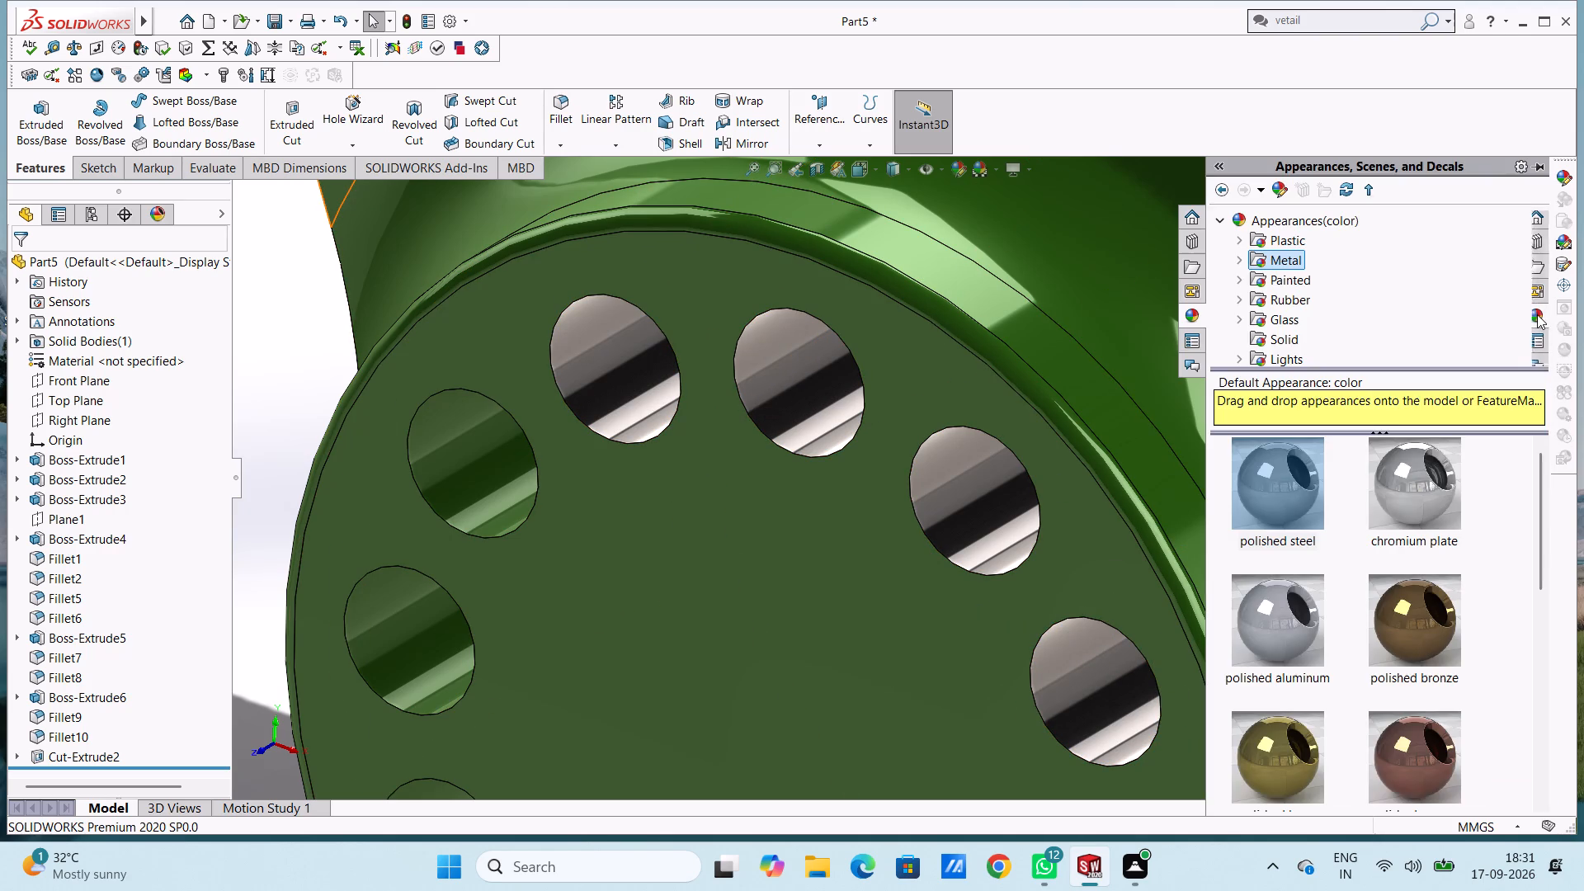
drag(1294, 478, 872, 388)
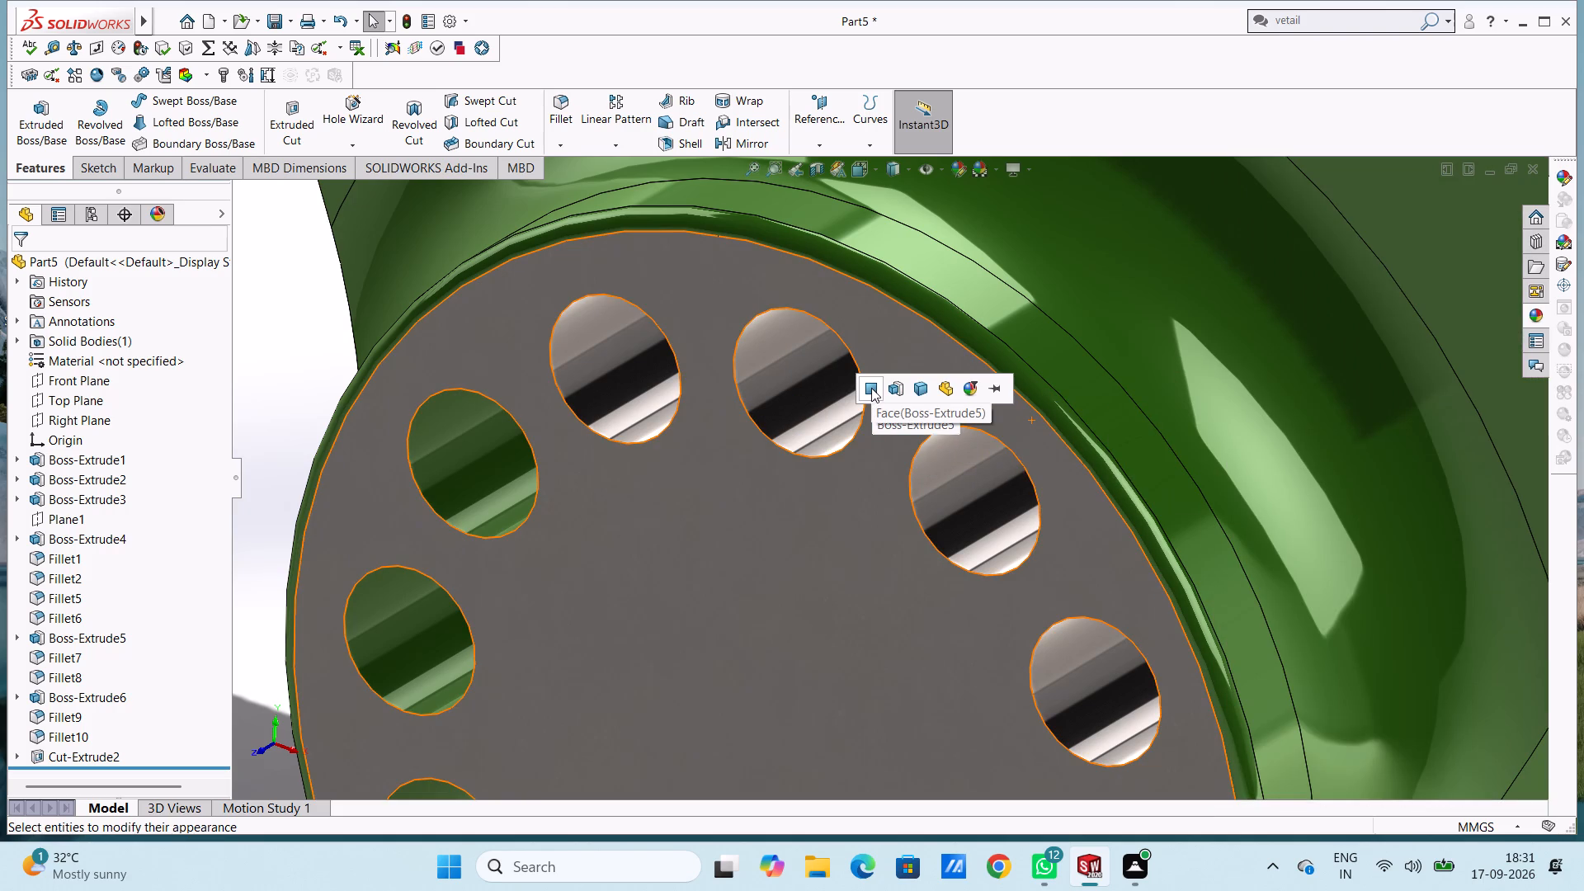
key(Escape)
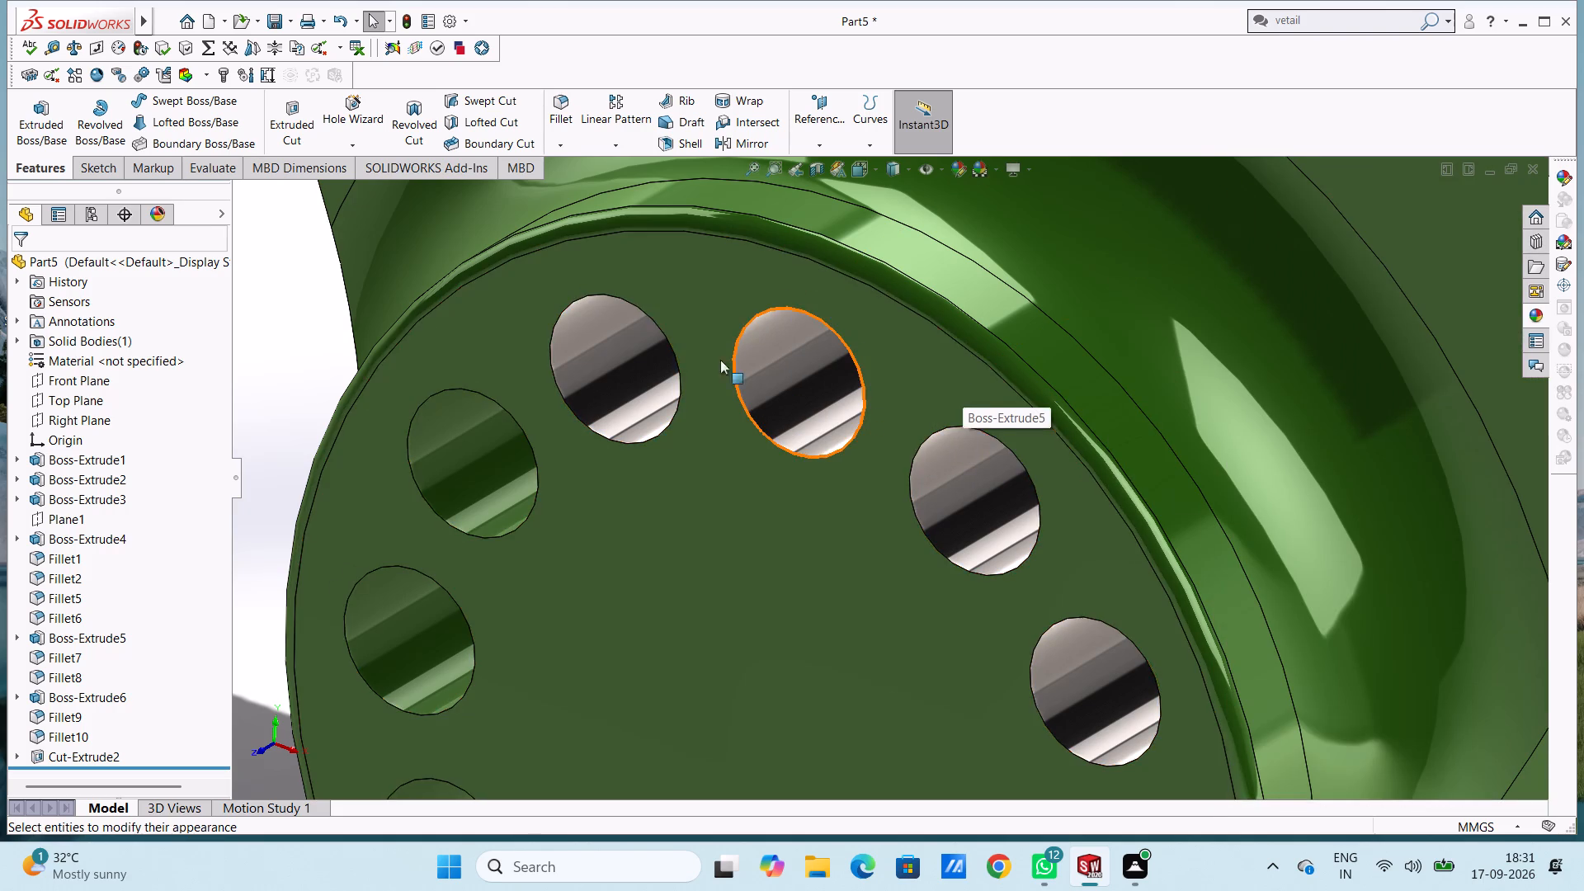
Apply the polished steel appearance to the bores of the disc's two consecutive upper-left holes.
scroll(635, 474, up, 6)
scroll(722, 553, down, 6)
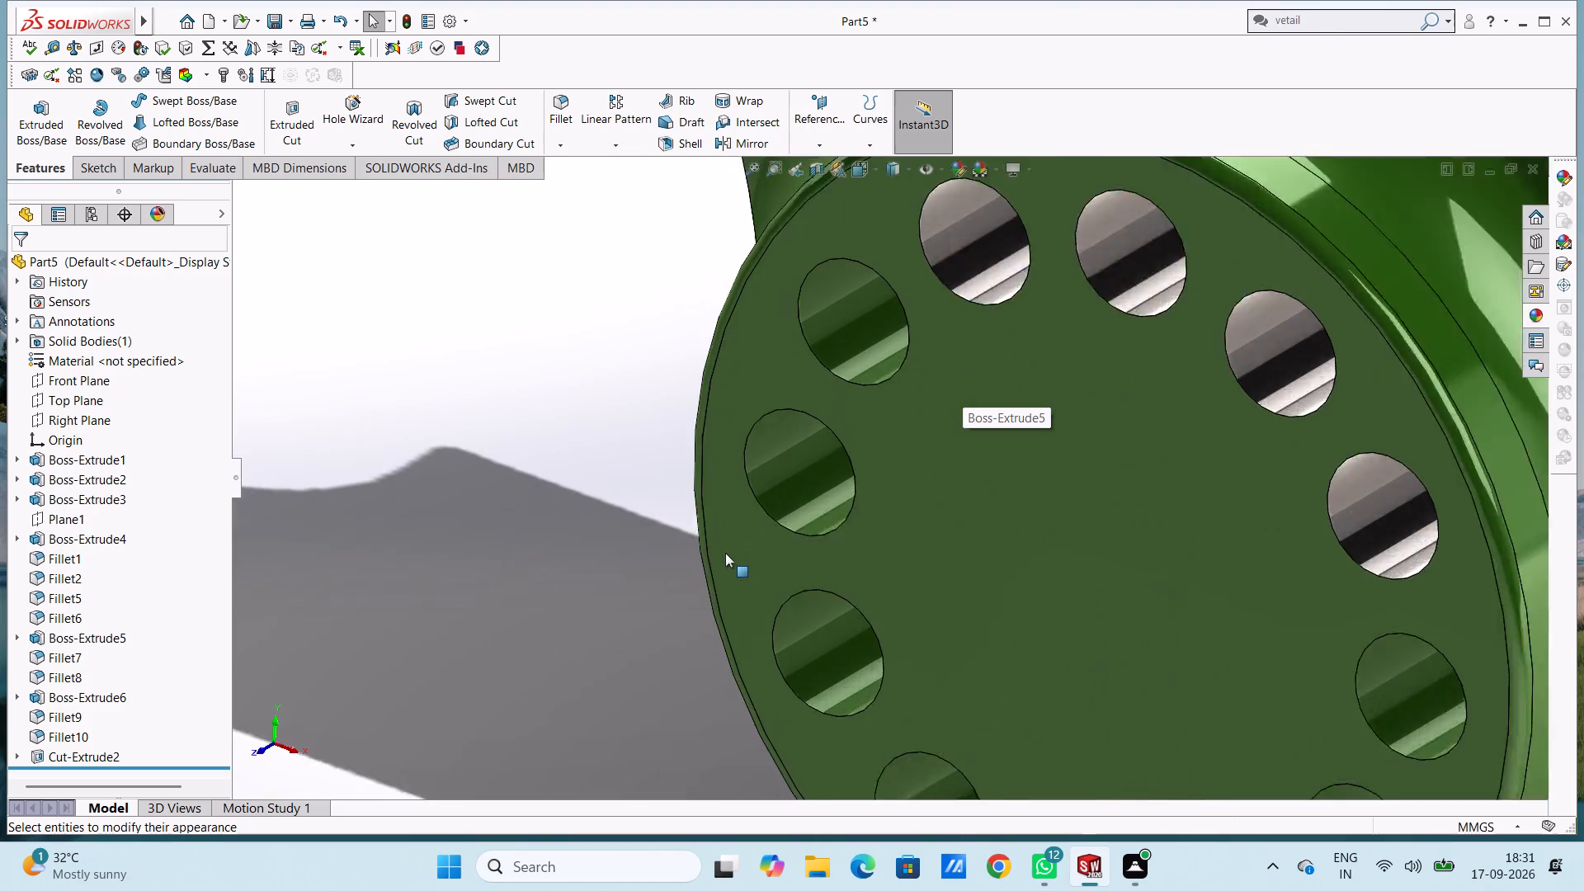
click(1534, 315)
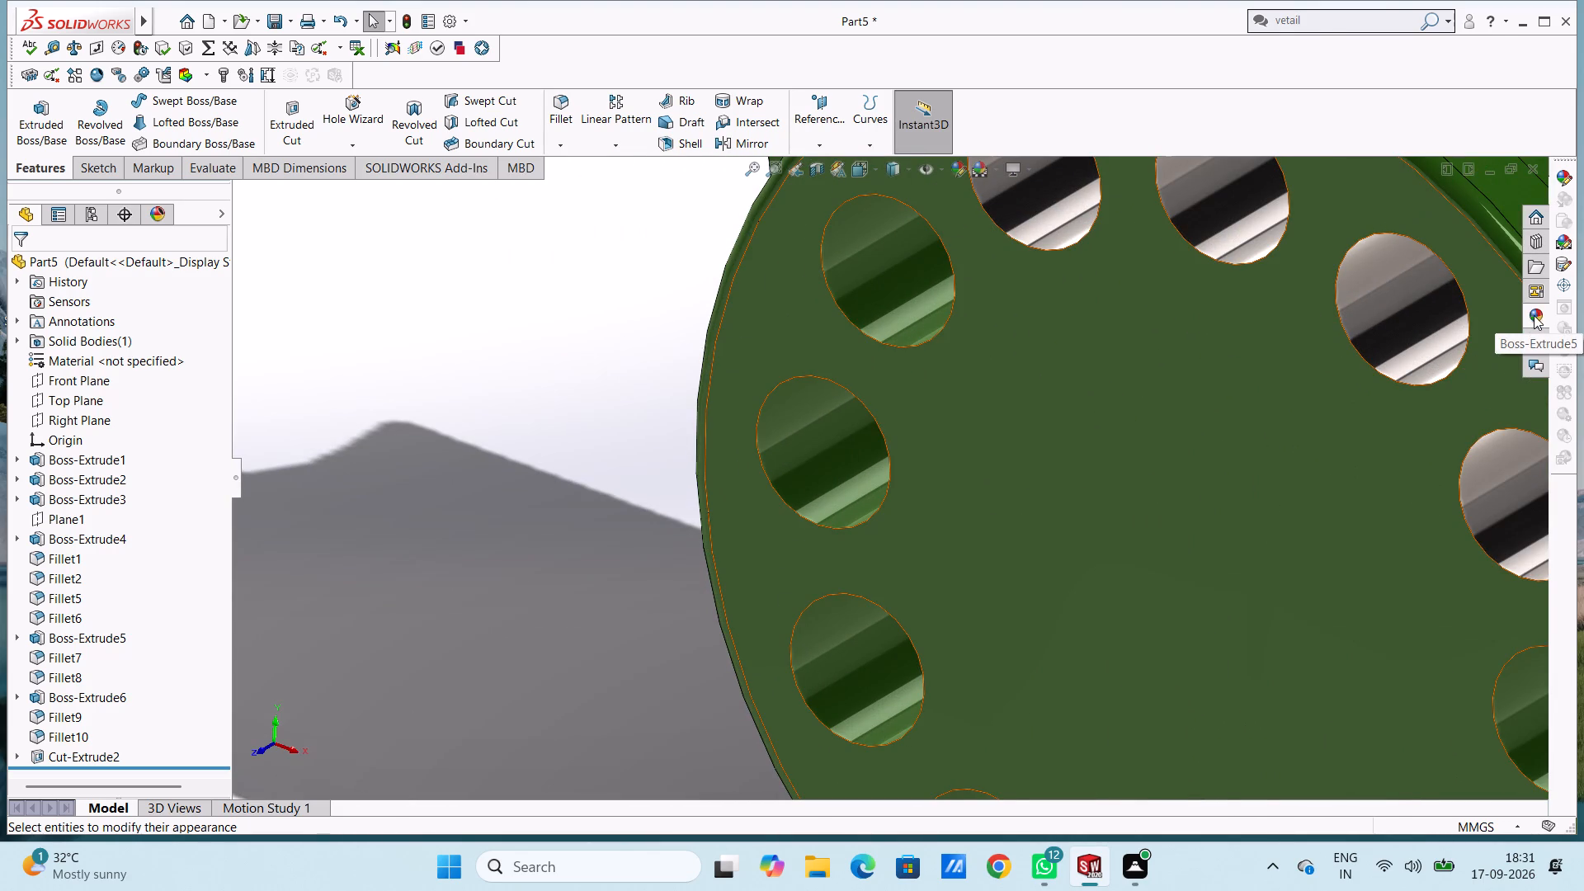
drag(1266, 485, 870, 288)
click(870, 288)
click(1532, 313)
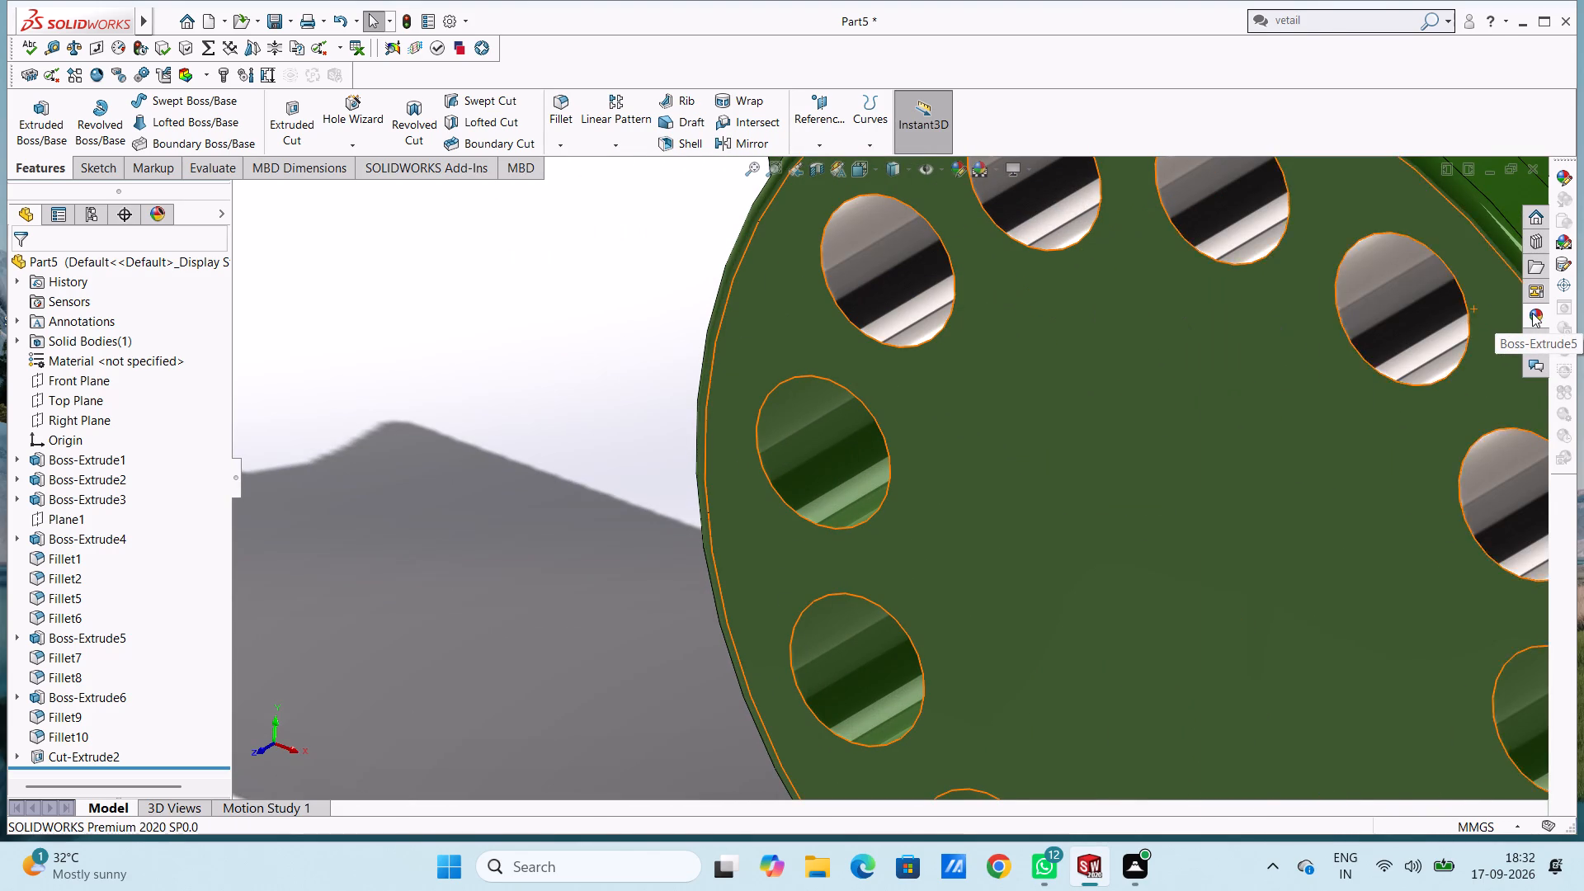
drag(1274, 483, 779, 468)
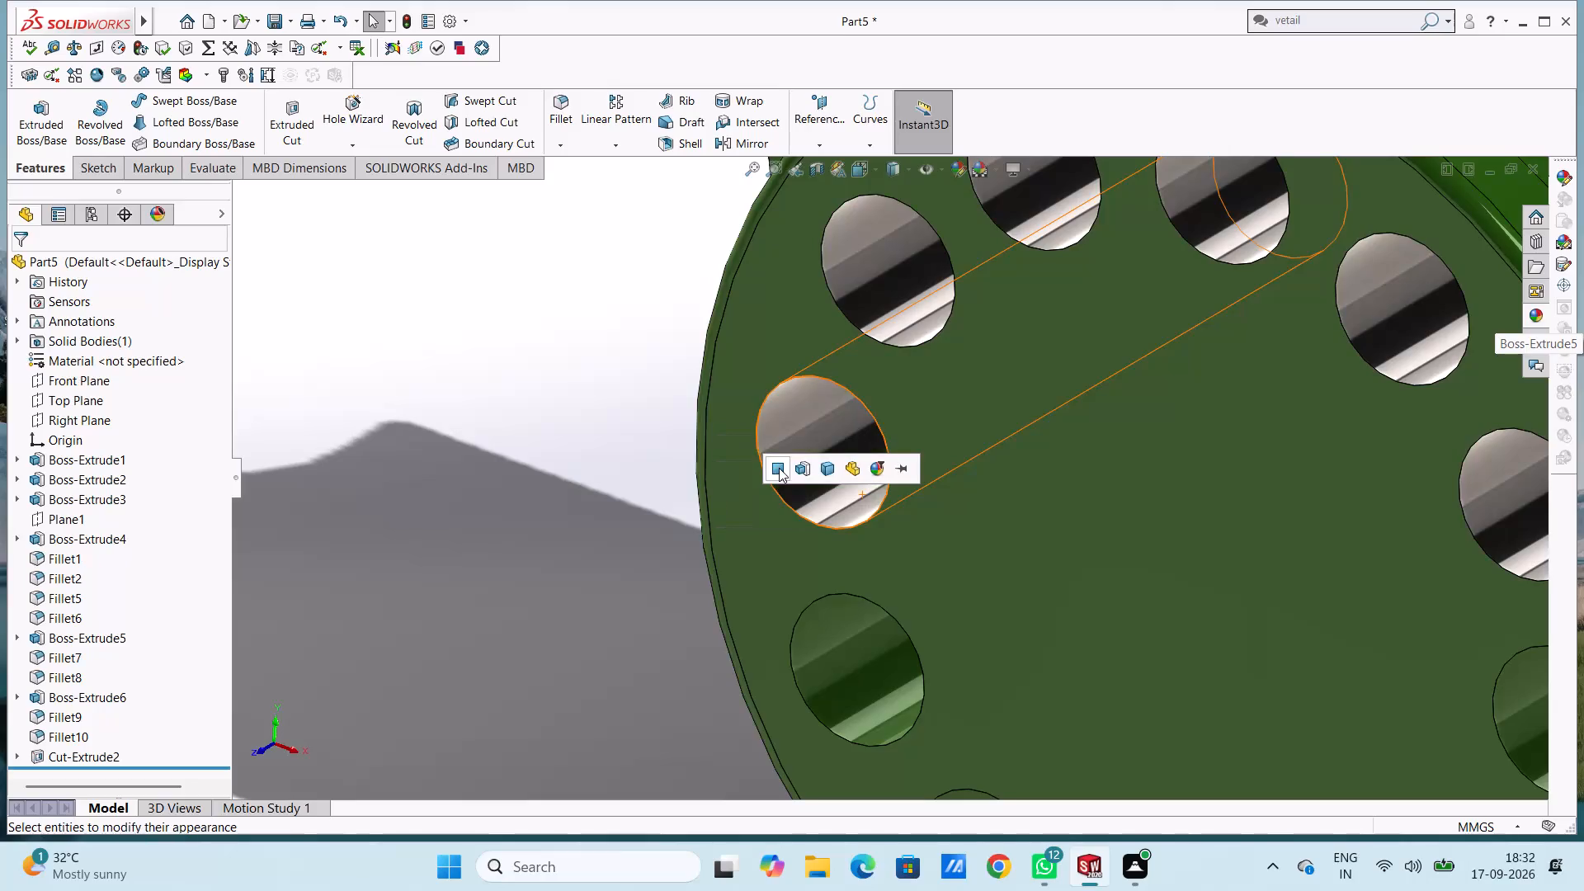
click(779, 468)
Apply the polished steel appearance to the bores of the next two holes down the lower-left side of the disc's hole circle.
click(1526, 314)
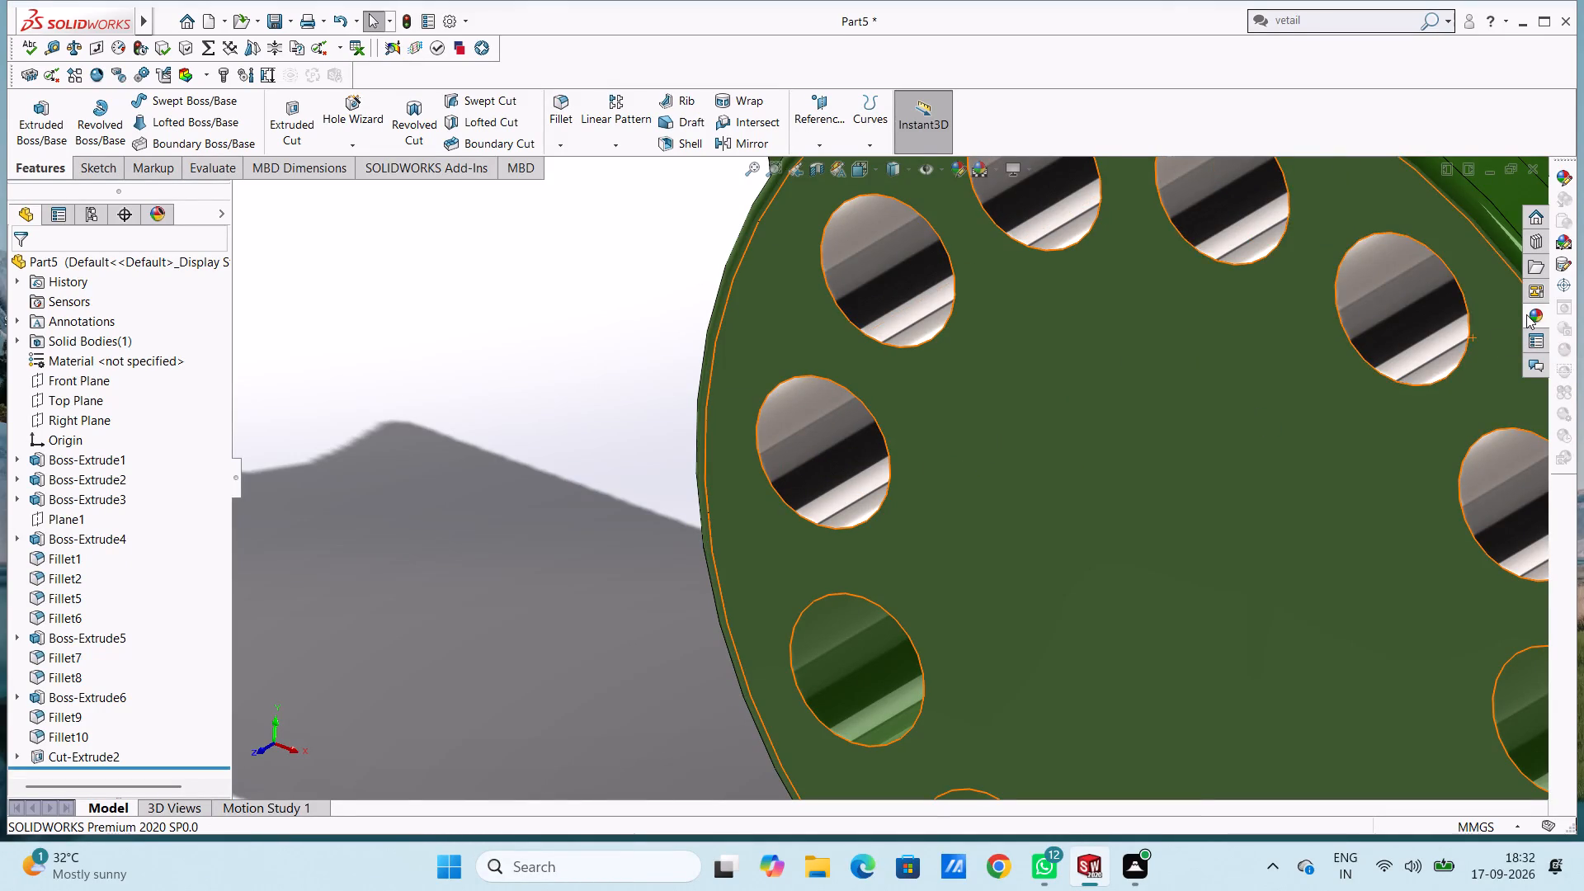
drag(1266, 452, 834, 632)
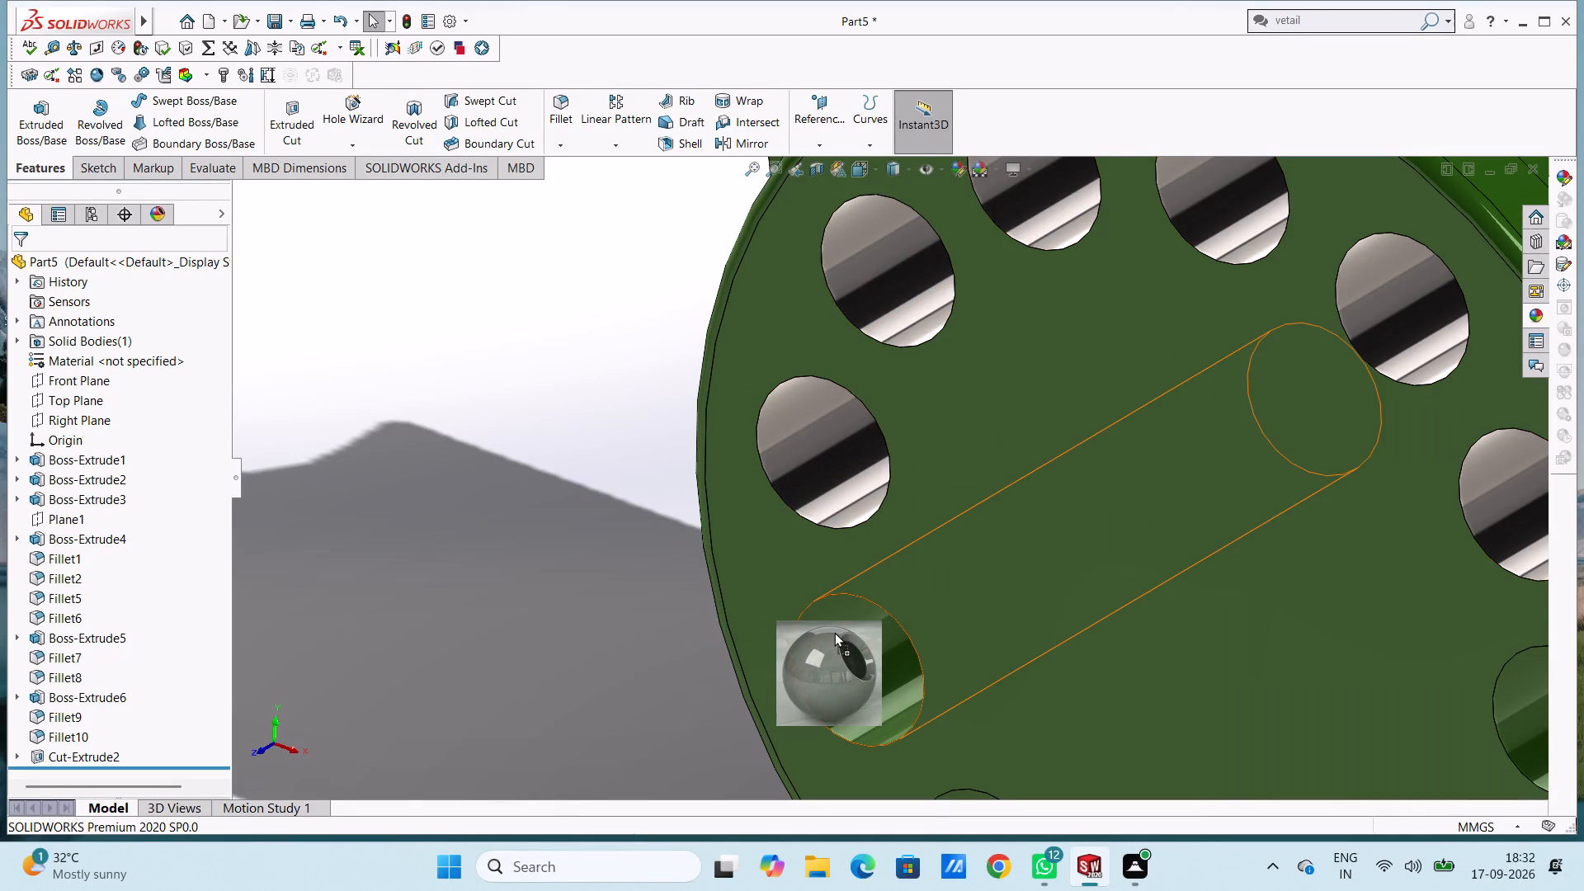
drag(834, 632, 834, 629)
click(833, 626)
scroll(834, 629, up, 5)
scroll(922, 651, down, 3)
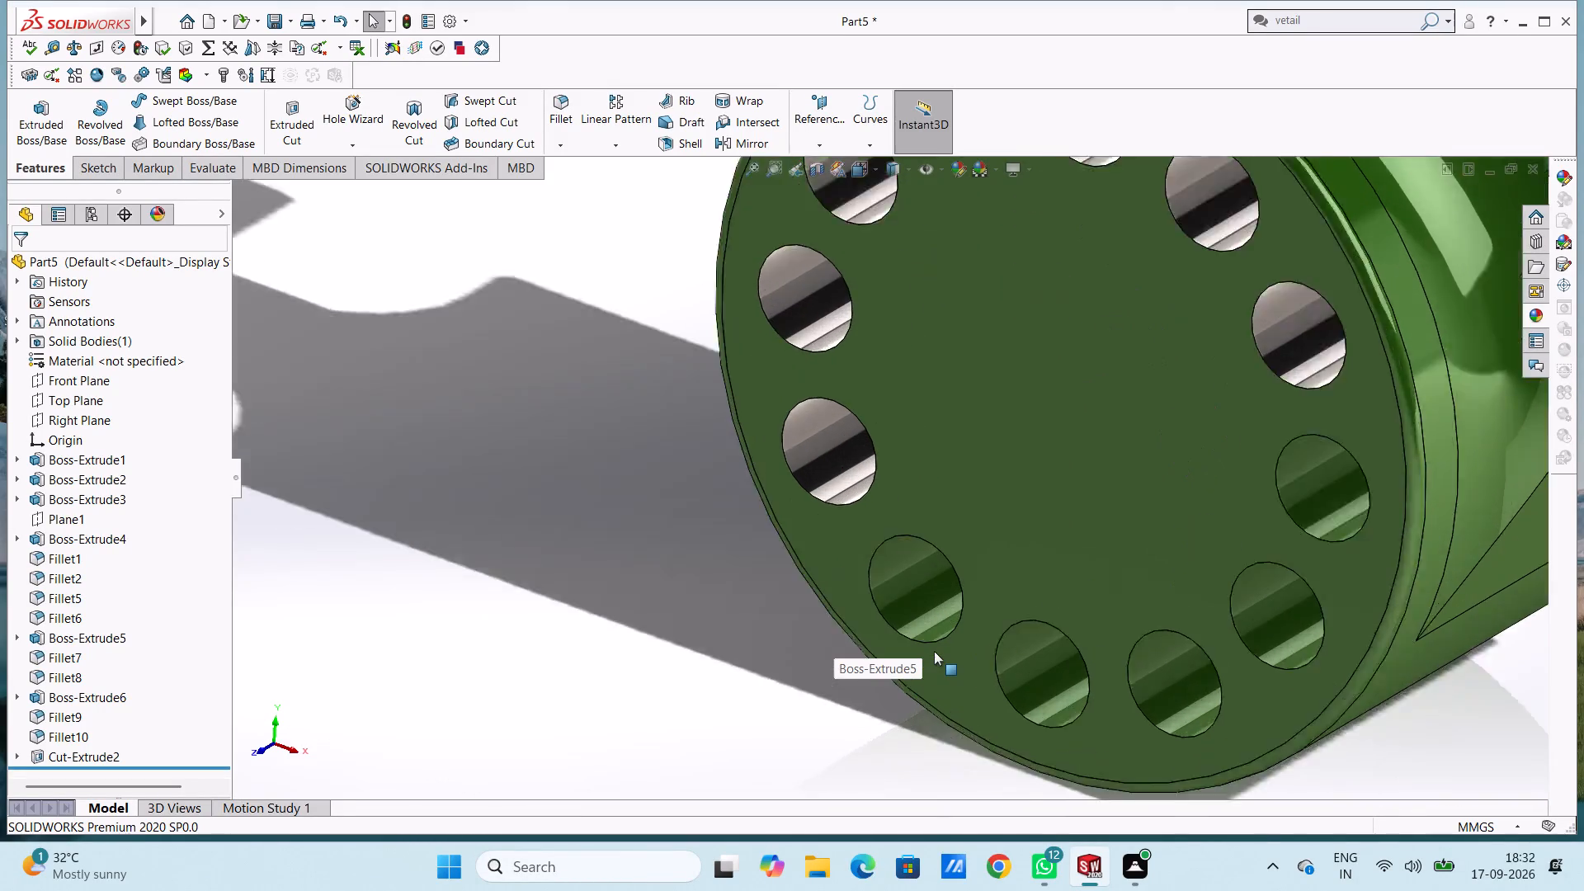
scroll(934, 651, down, 5)
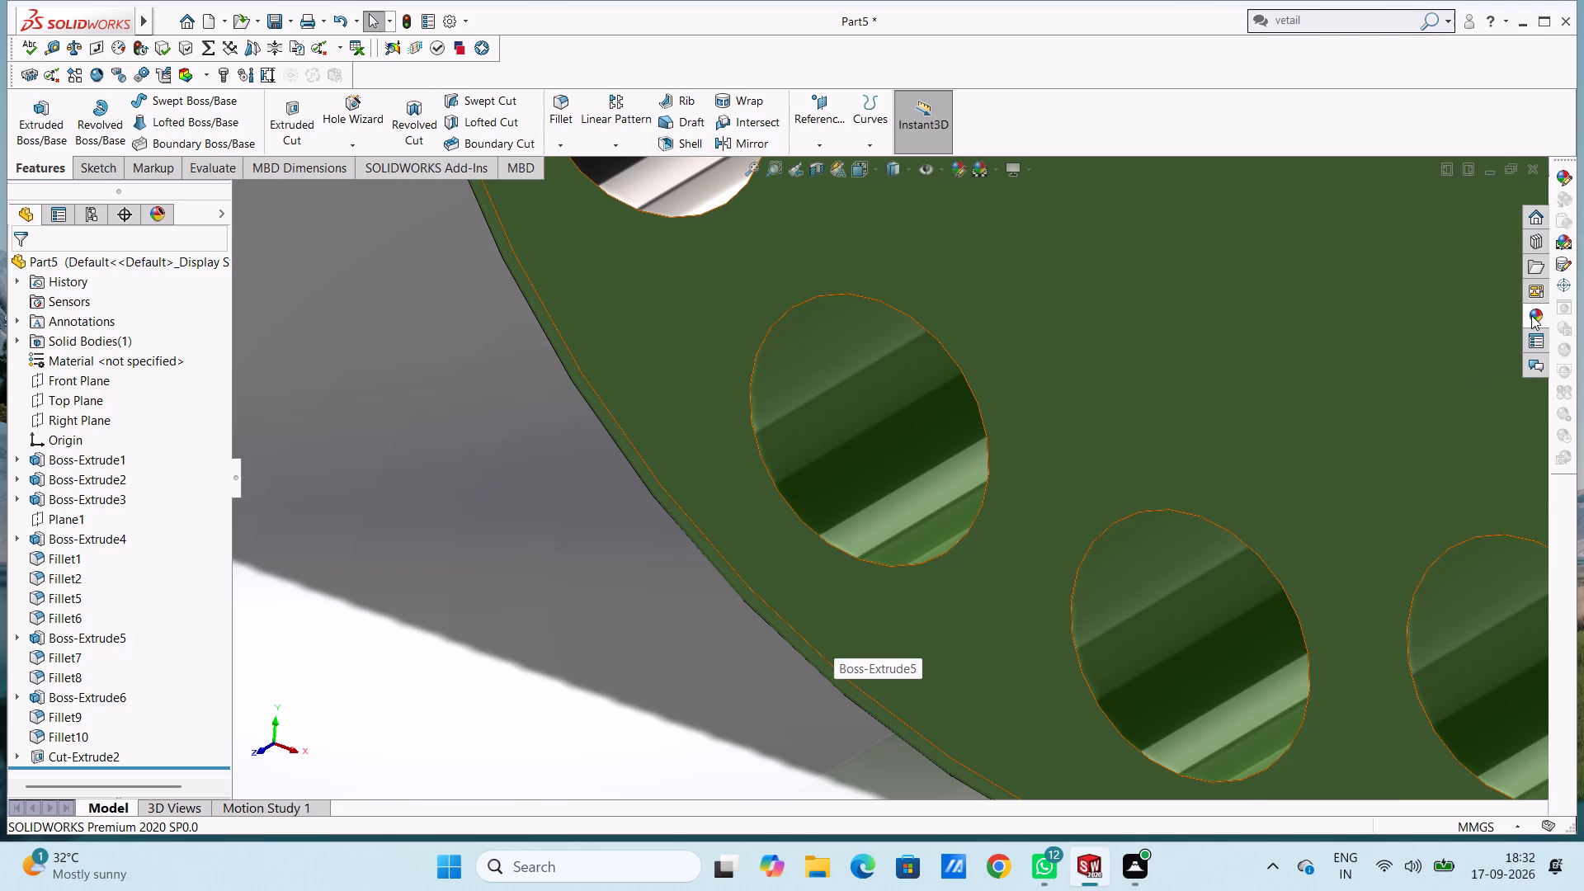
click(1533, 314)
drag(1284, 487, 906, 456)
click(902, 455)
Apply the polished steel appearance to the bores of the two bottommost holes in the disc's hole circle.
scroll(959, 498, up, 5)
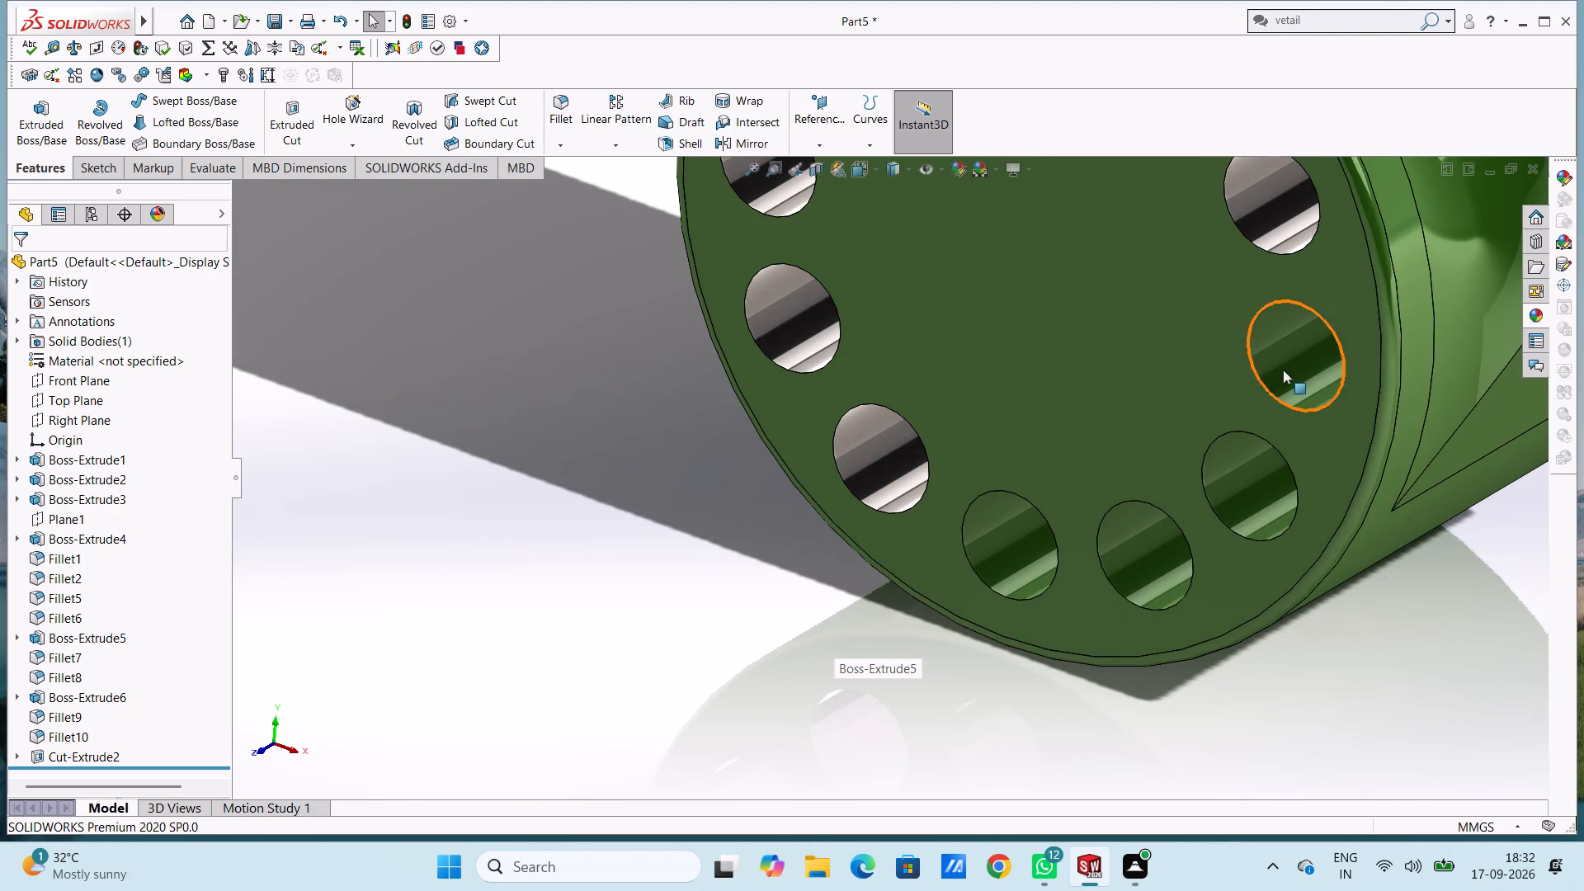
click(1532, 313)
drag(1280, 482, 1008, 535)
click(1008, 535)
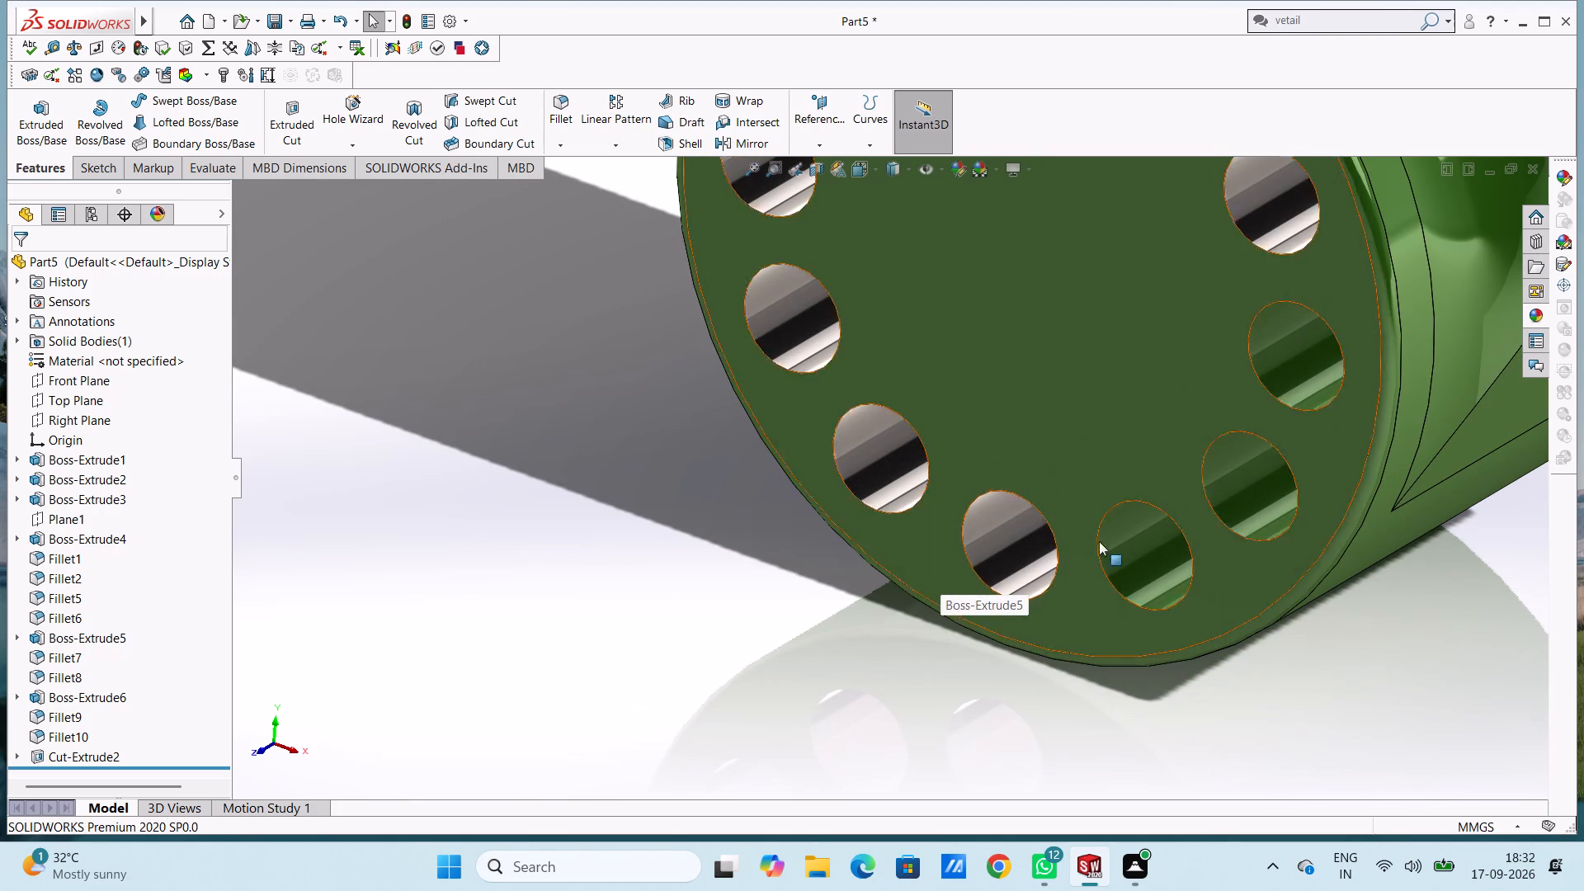
scroll(1202, 474, up, 1)
scroll(1208, 475, down, 4)
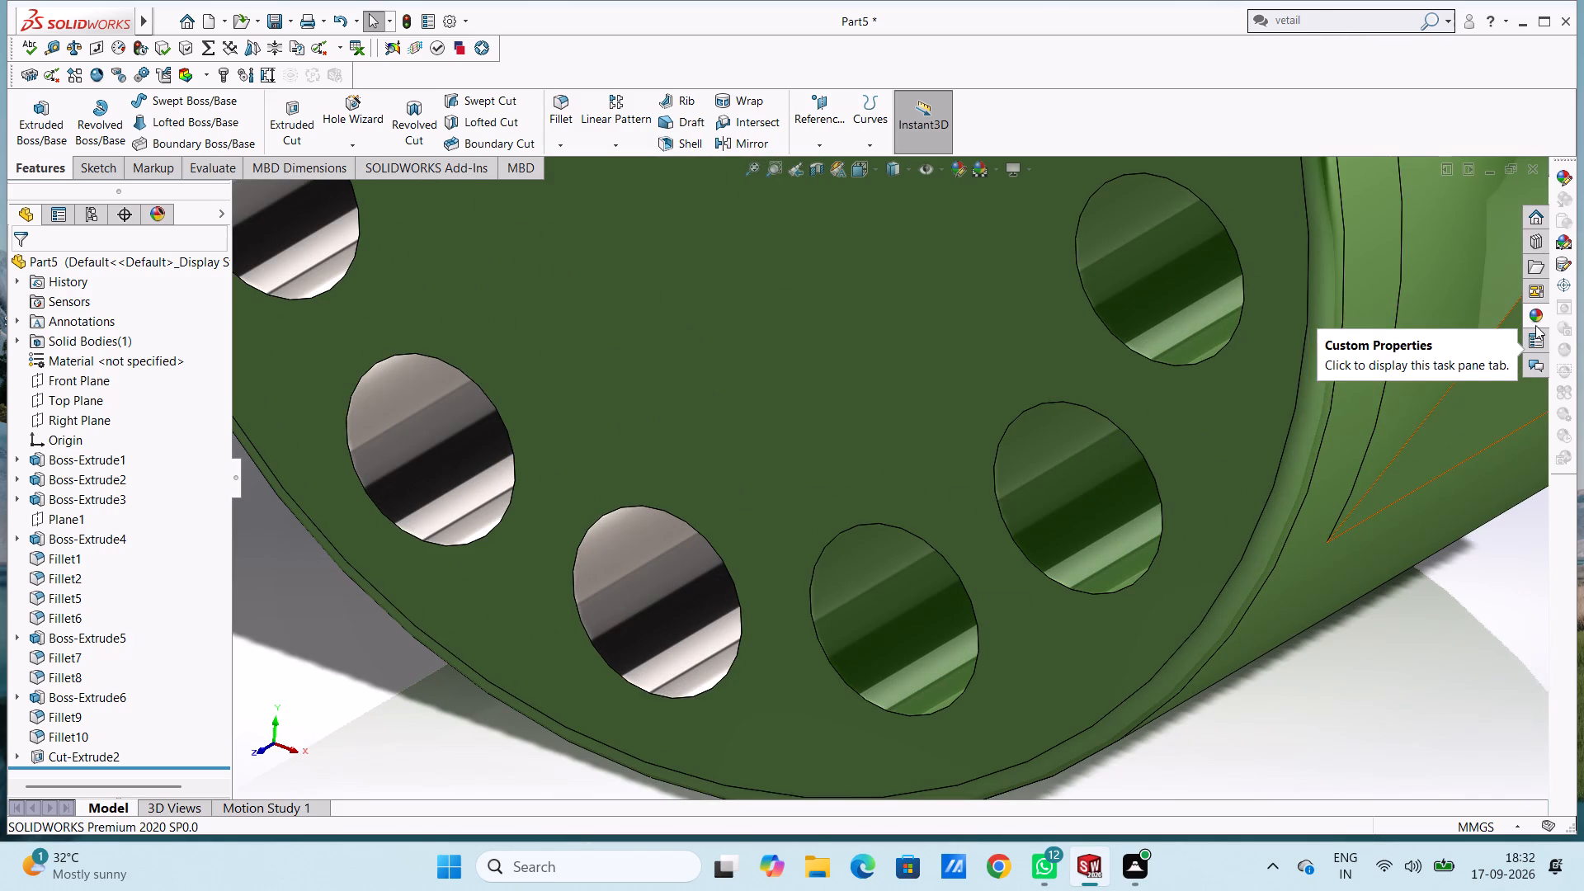
click(1535, 323)
drag(1269, 496, 831, 629)
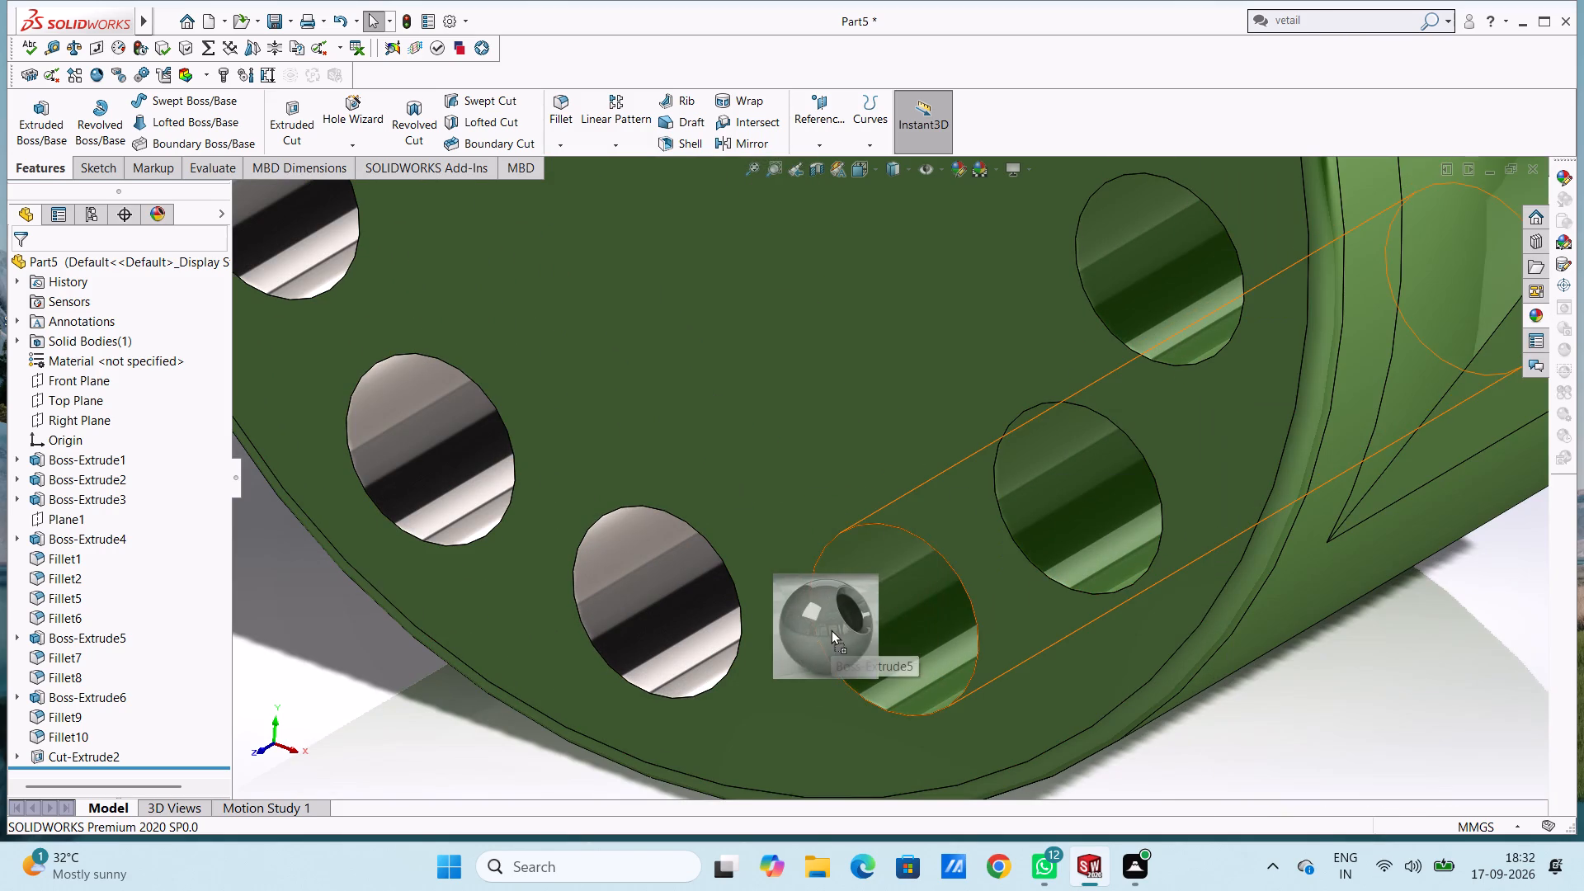
drag(831, 629, 830, 629)
click(825, 628)
Apply the polished steel appearance to the bores of the two remaining green lower-right holes in the disc's hole circle.
click(1535, 327)
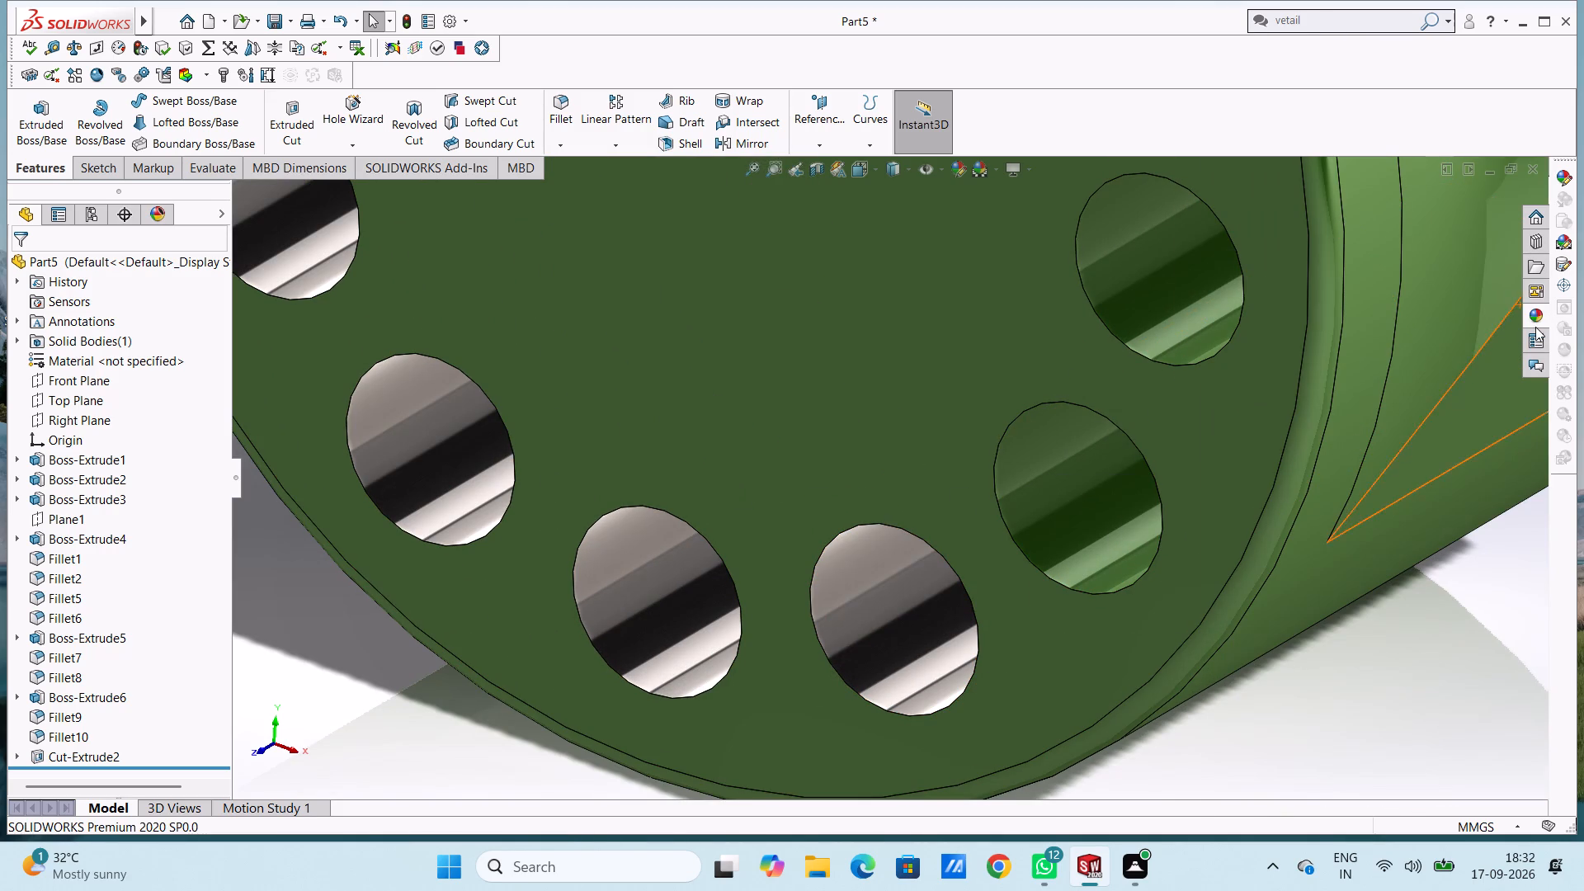
drag(1275, 492, 1048, 487)
click(1047, 487)
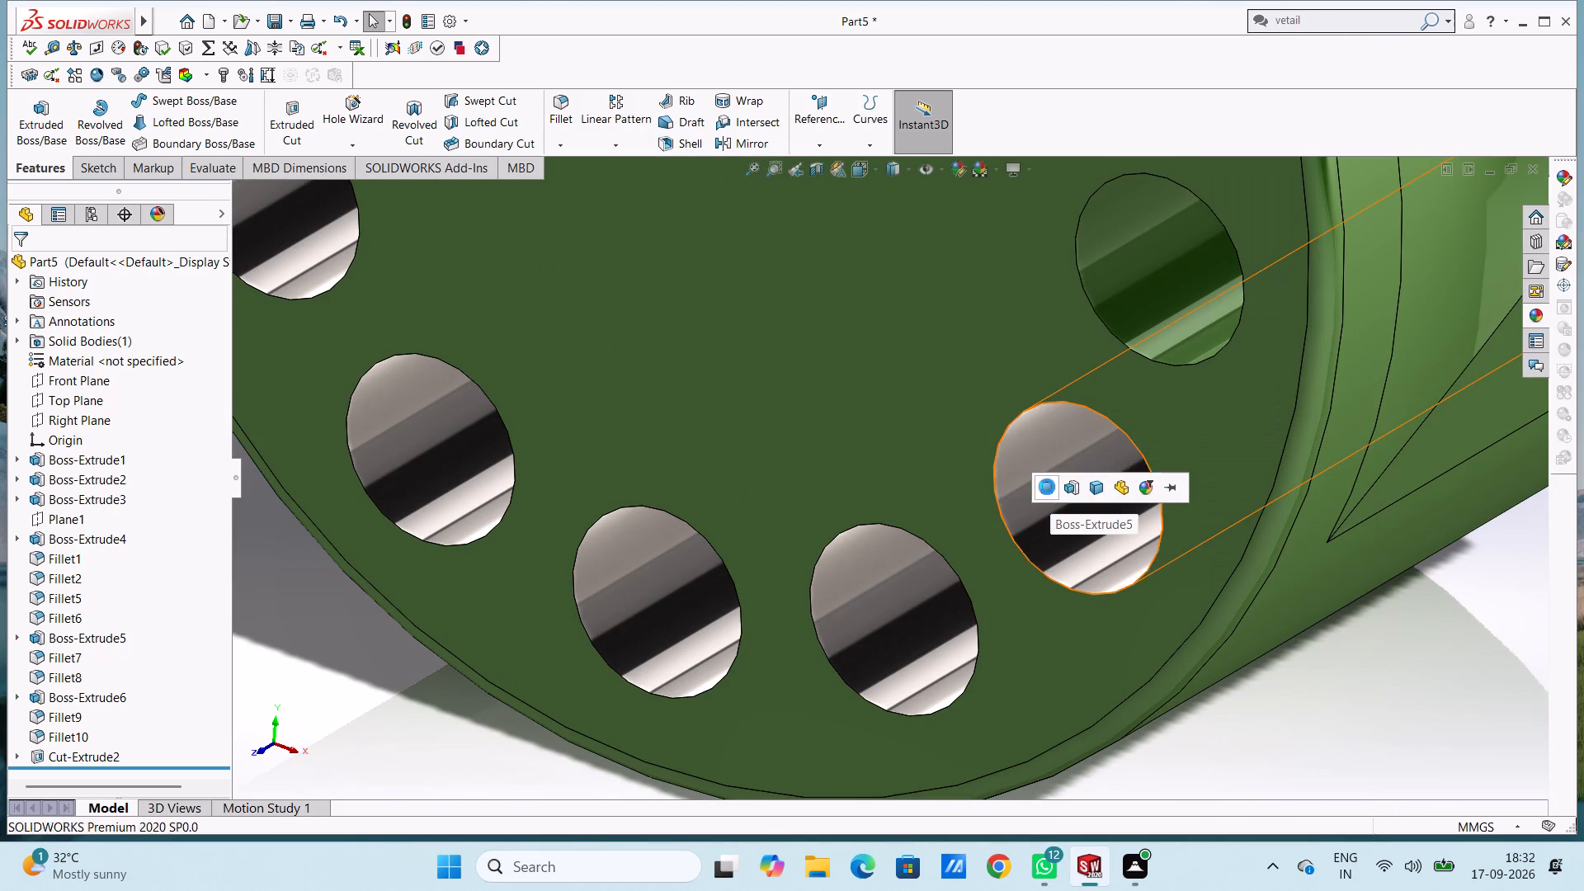
click(1532, 318)
drag(1287, 493, 1186, 435)
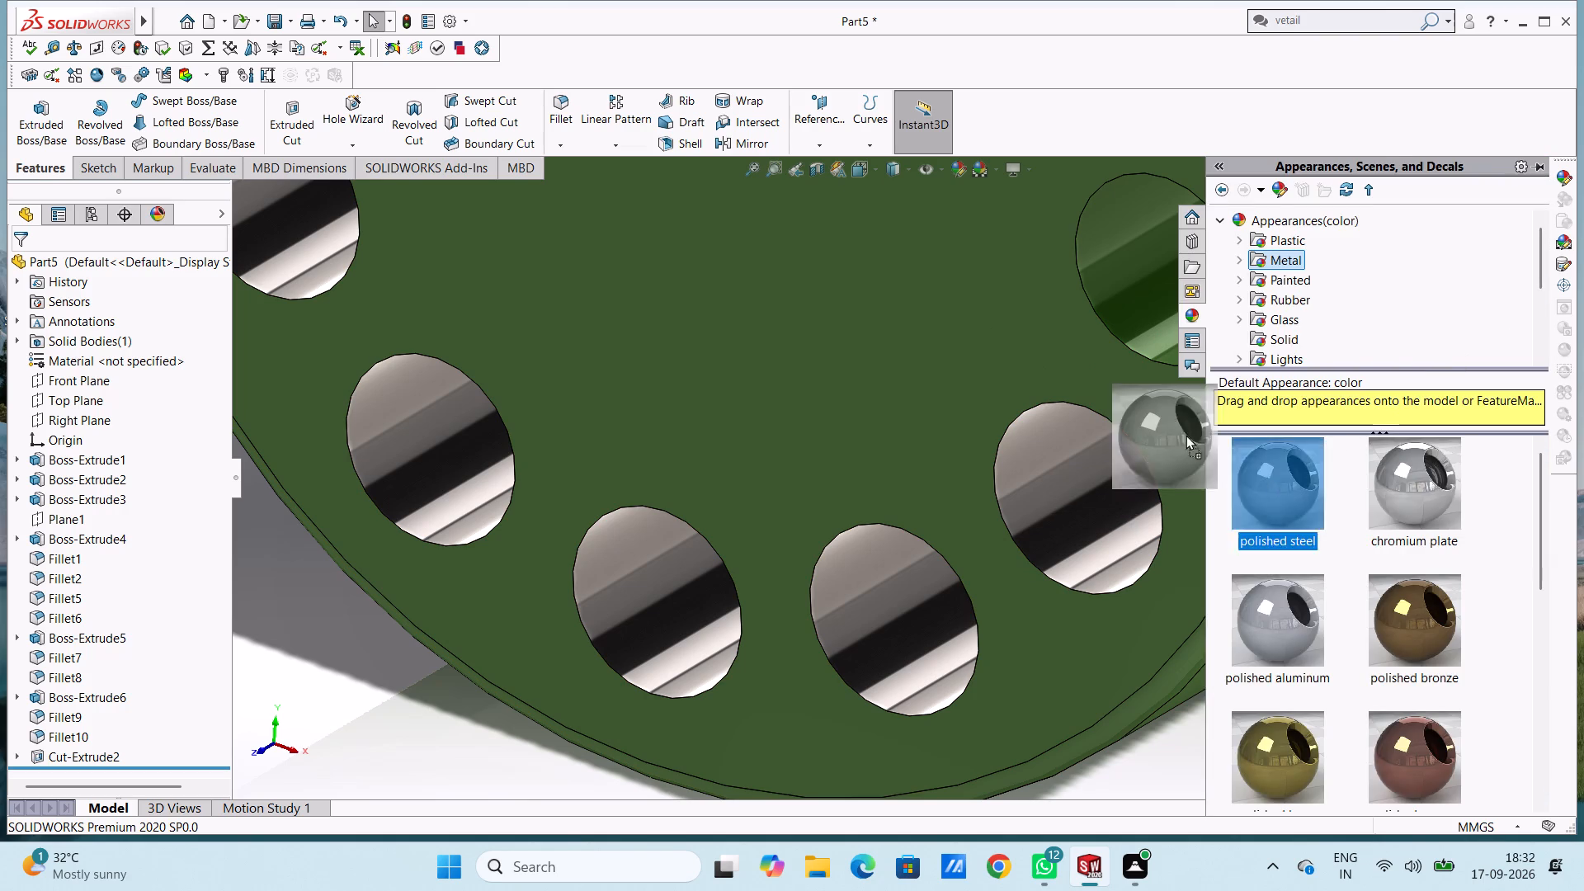
drag(1186, 435, 1176, 266)
click(1176, 266)
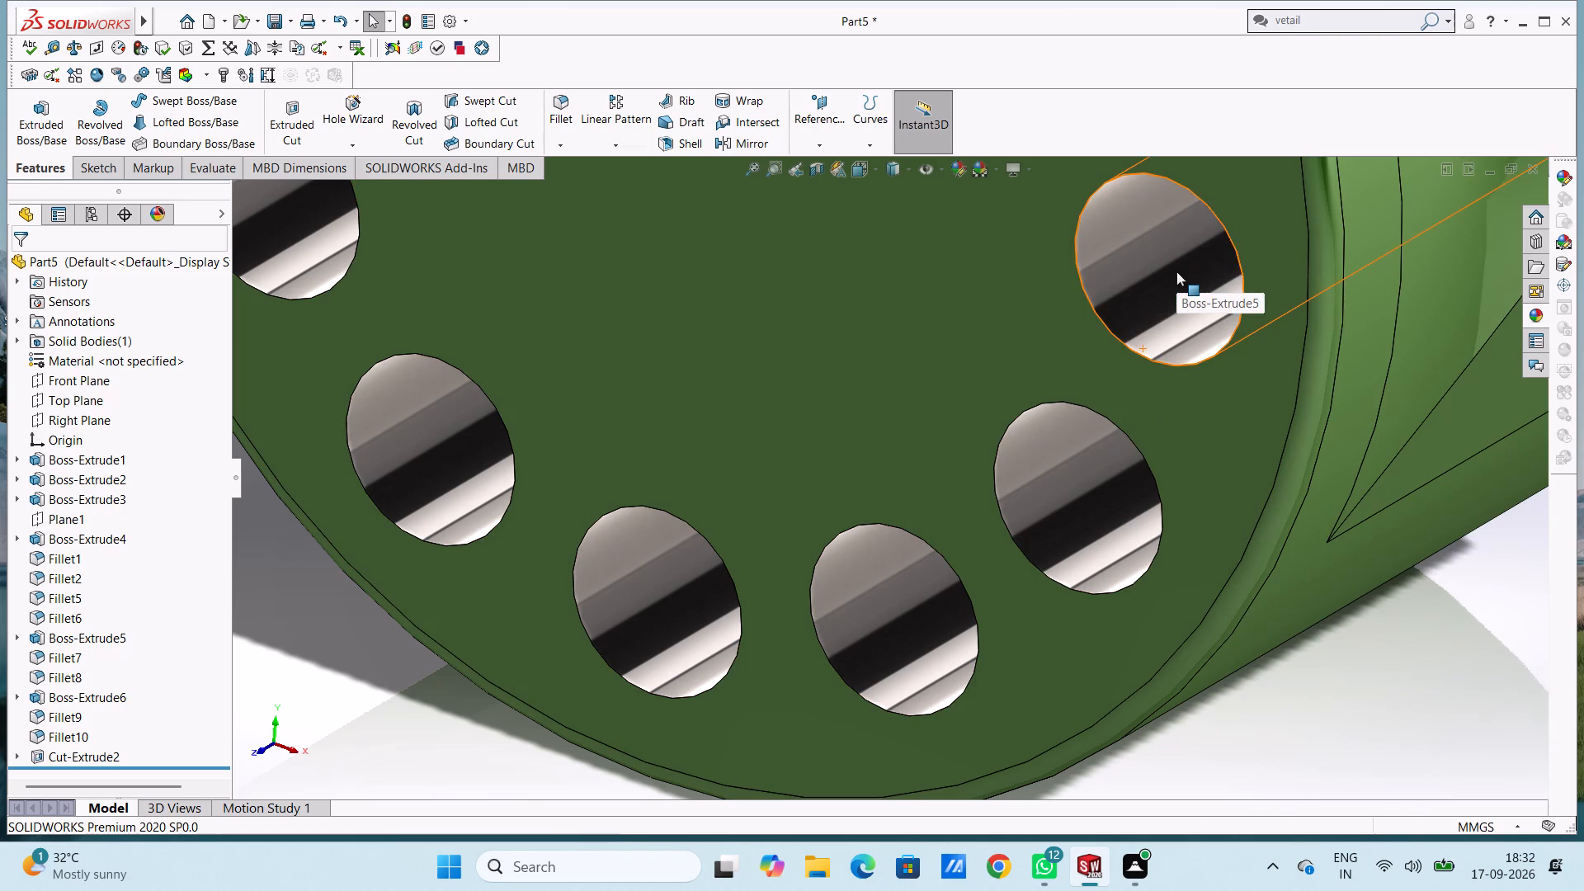
Examine the whole colored part from several sides, finishing in the isometric view.
scroll(1176, 271, up, 7)
scroll(1058, 306, up, 7)
scroll(1167, 306, up, 1)
middle_drag(1167, 307, 1162, 309)
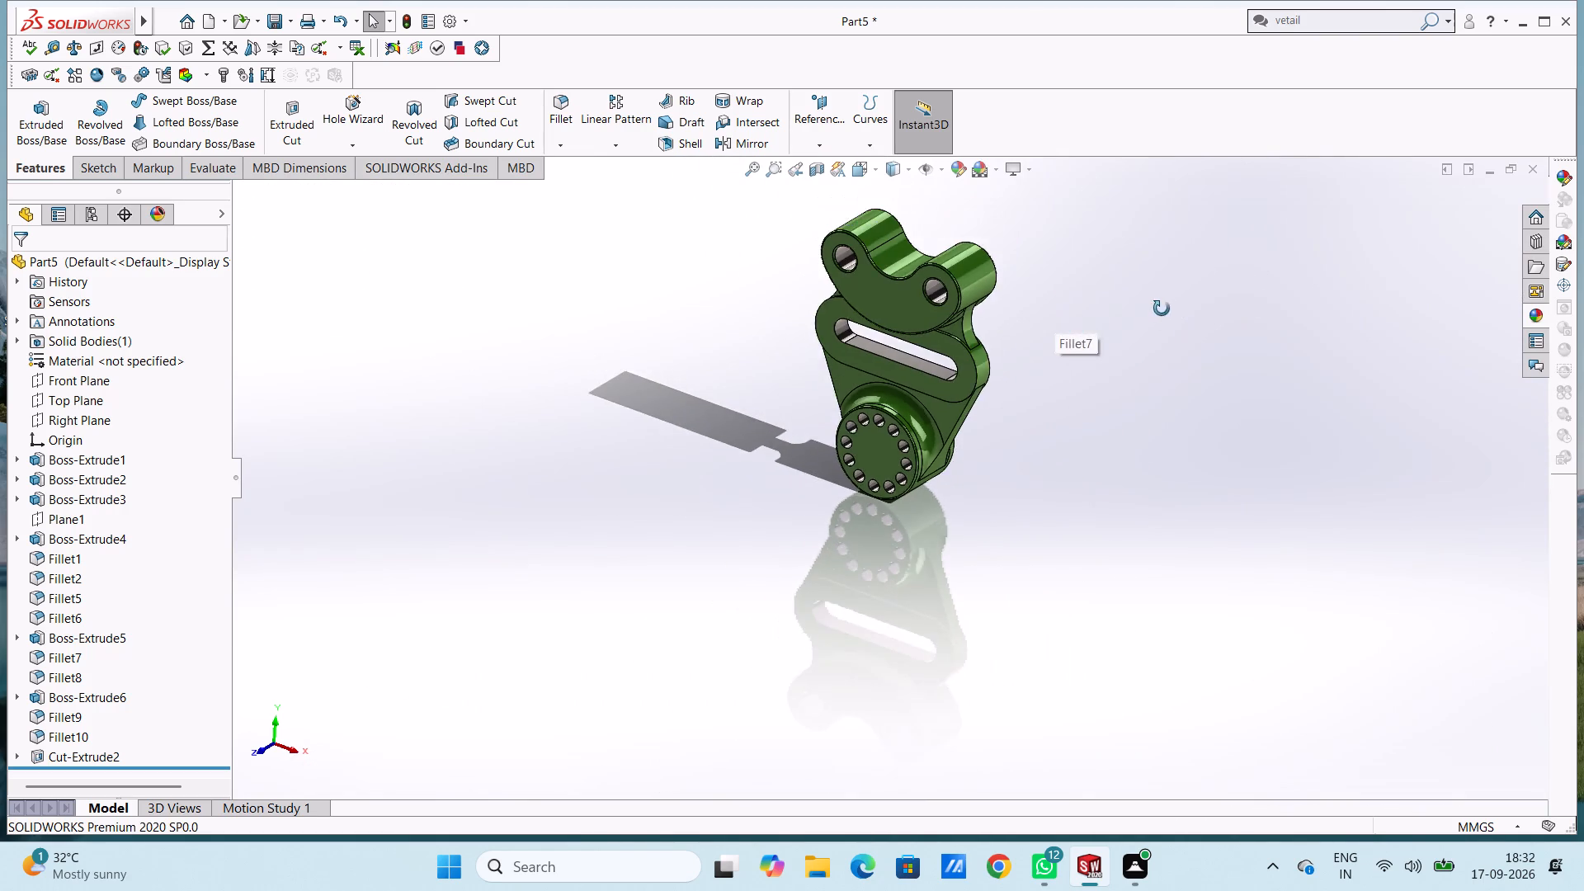
middle_drag(1162, 309, 1109, 412)
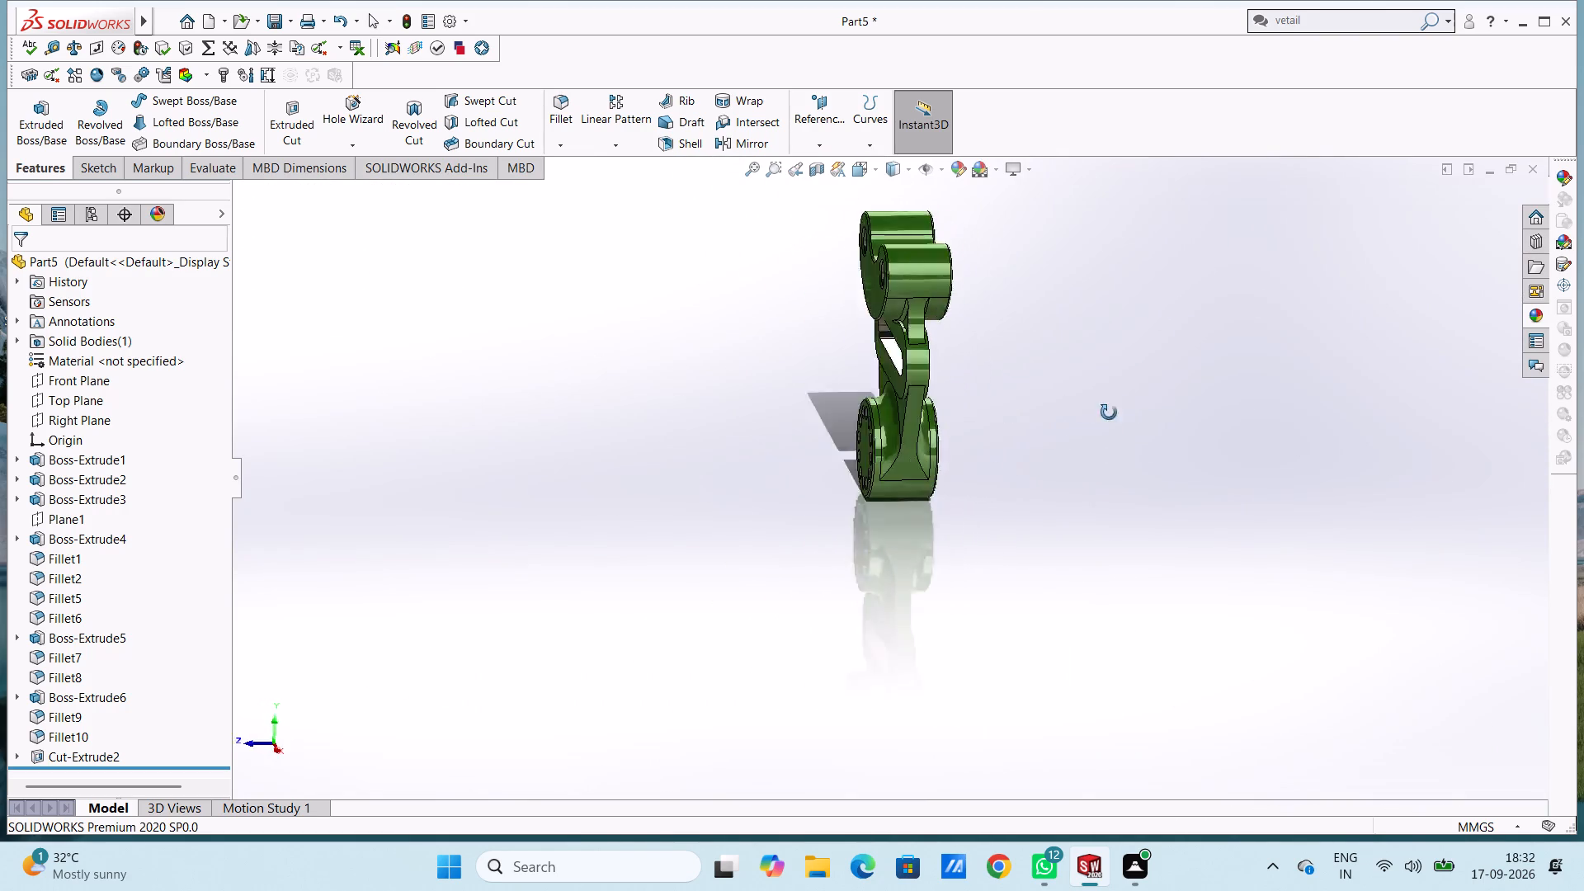
middle_drag(1109, 412, 1153, 416)
middle_click(1153, 416)
middle_drag(1157, 417, 1174, 421)
scroll(1175, 422, up, 1)
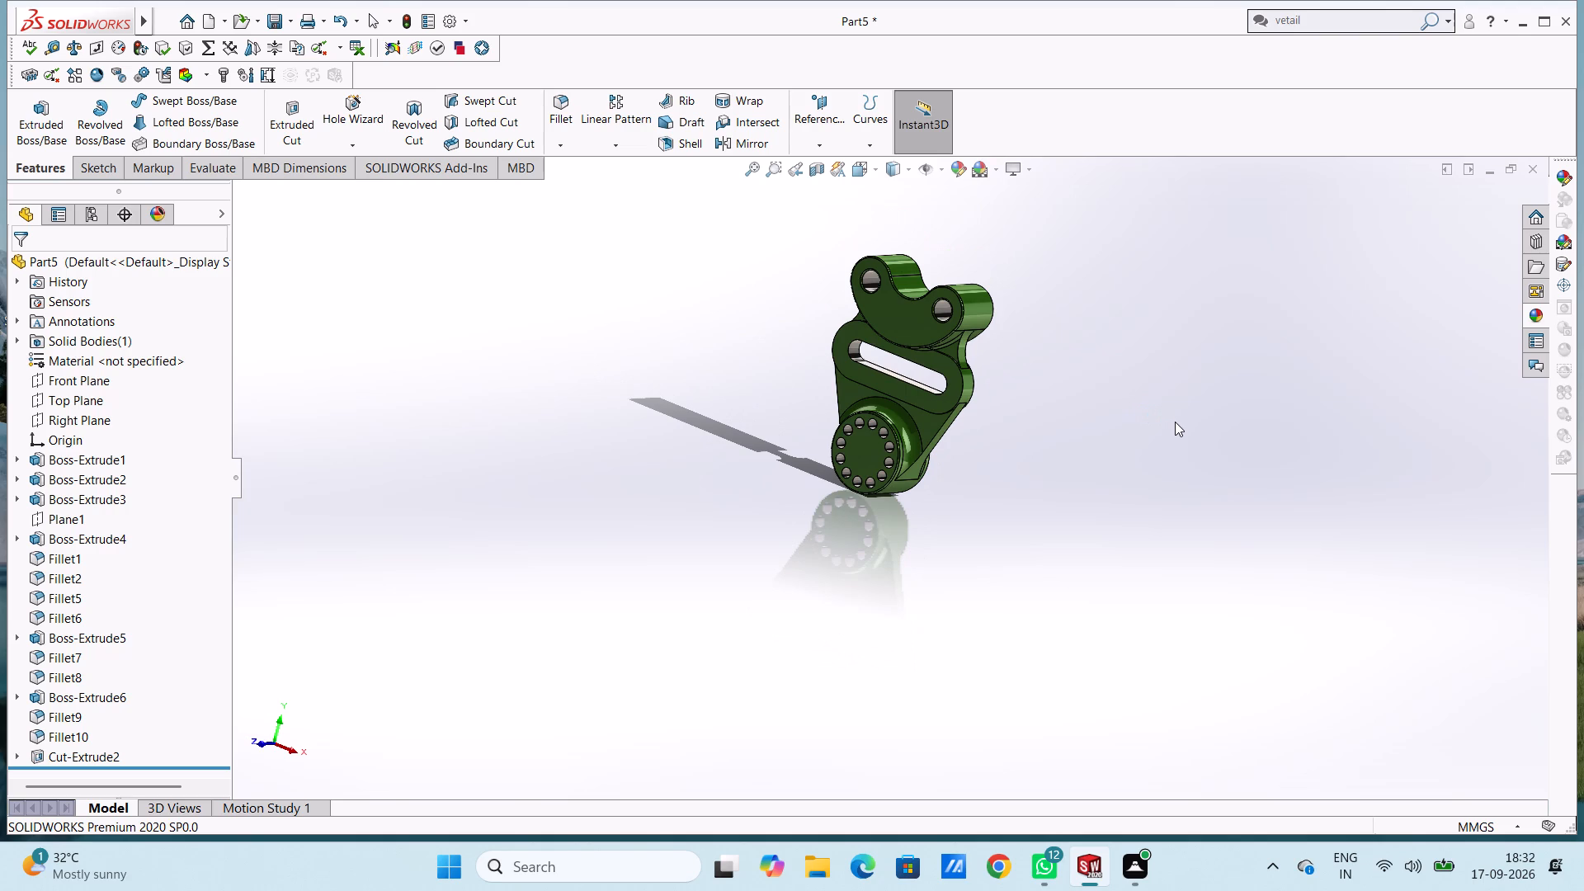
key(ctrl+7)
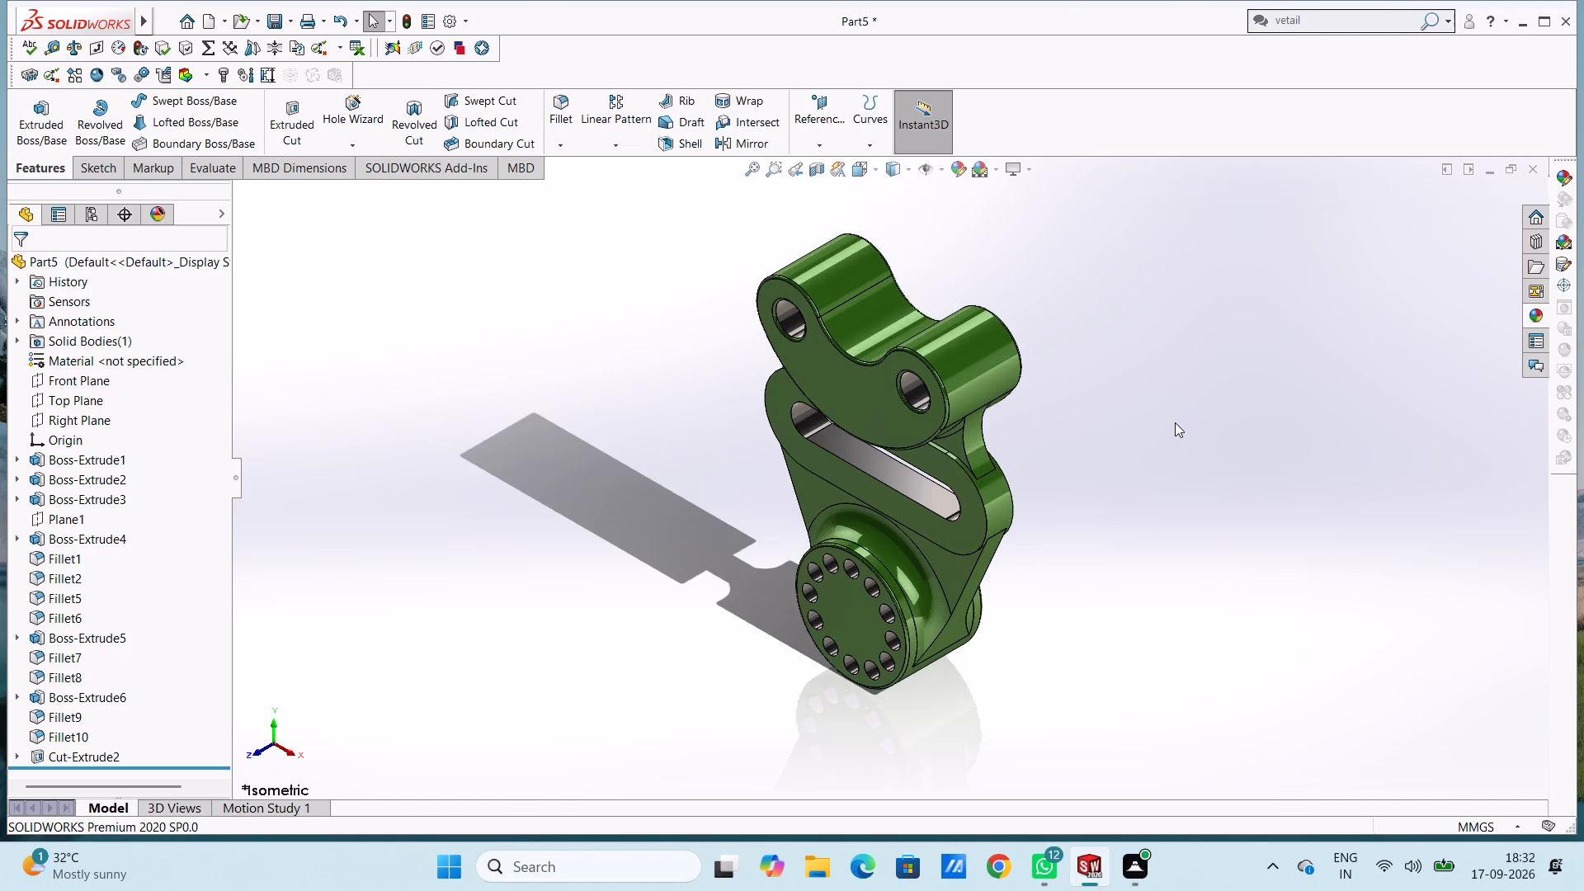
Save the part in the Documents folder under the name pivot hanger bracket.
key(ctrl+s)
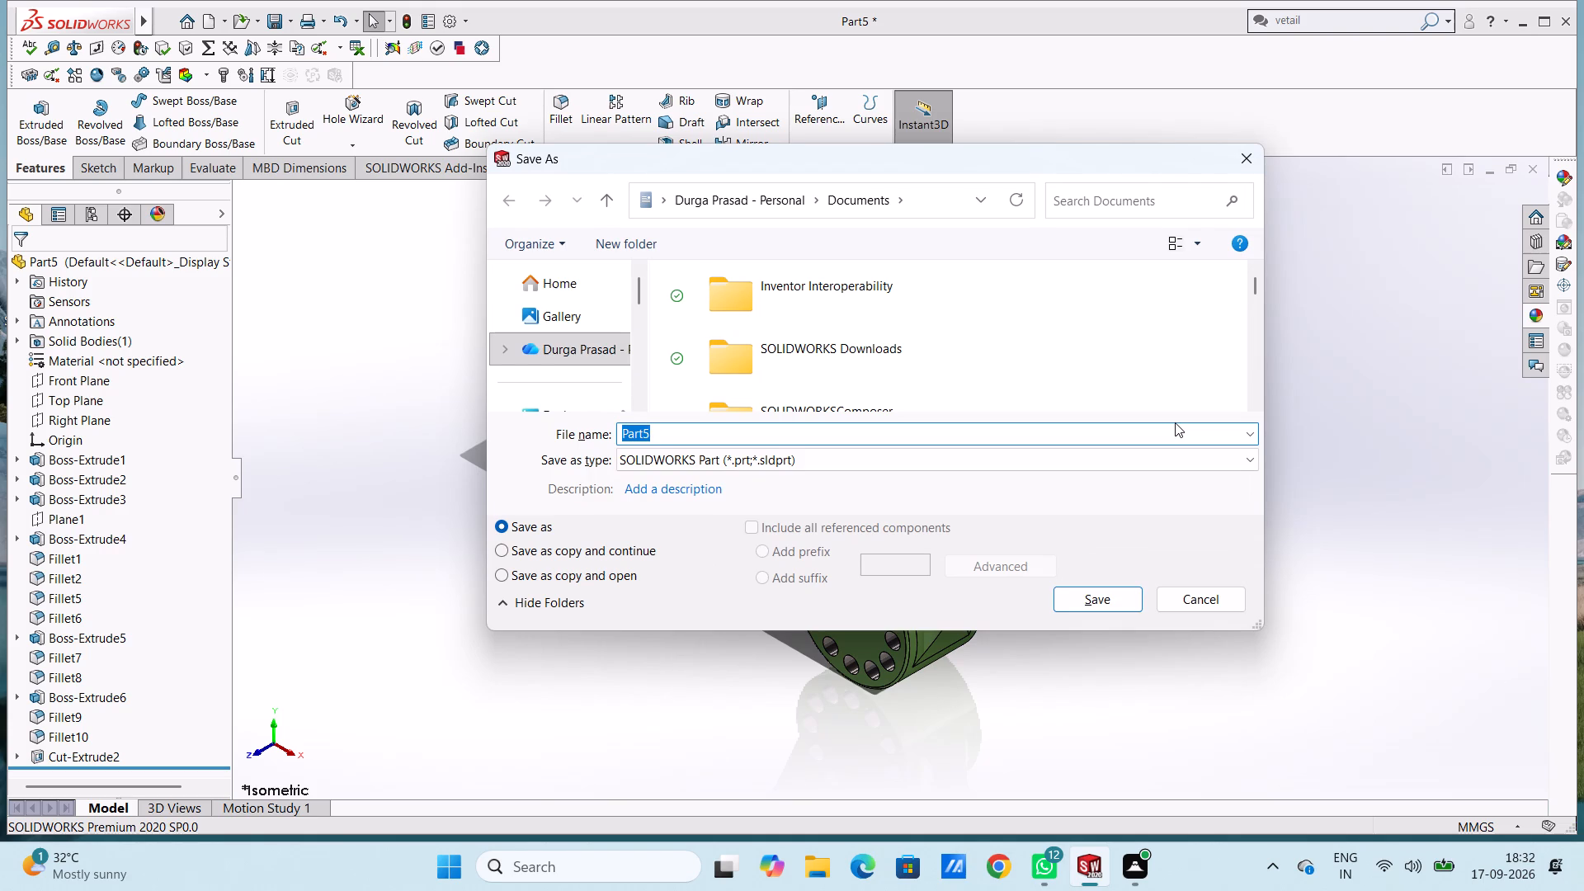
text(pivot)
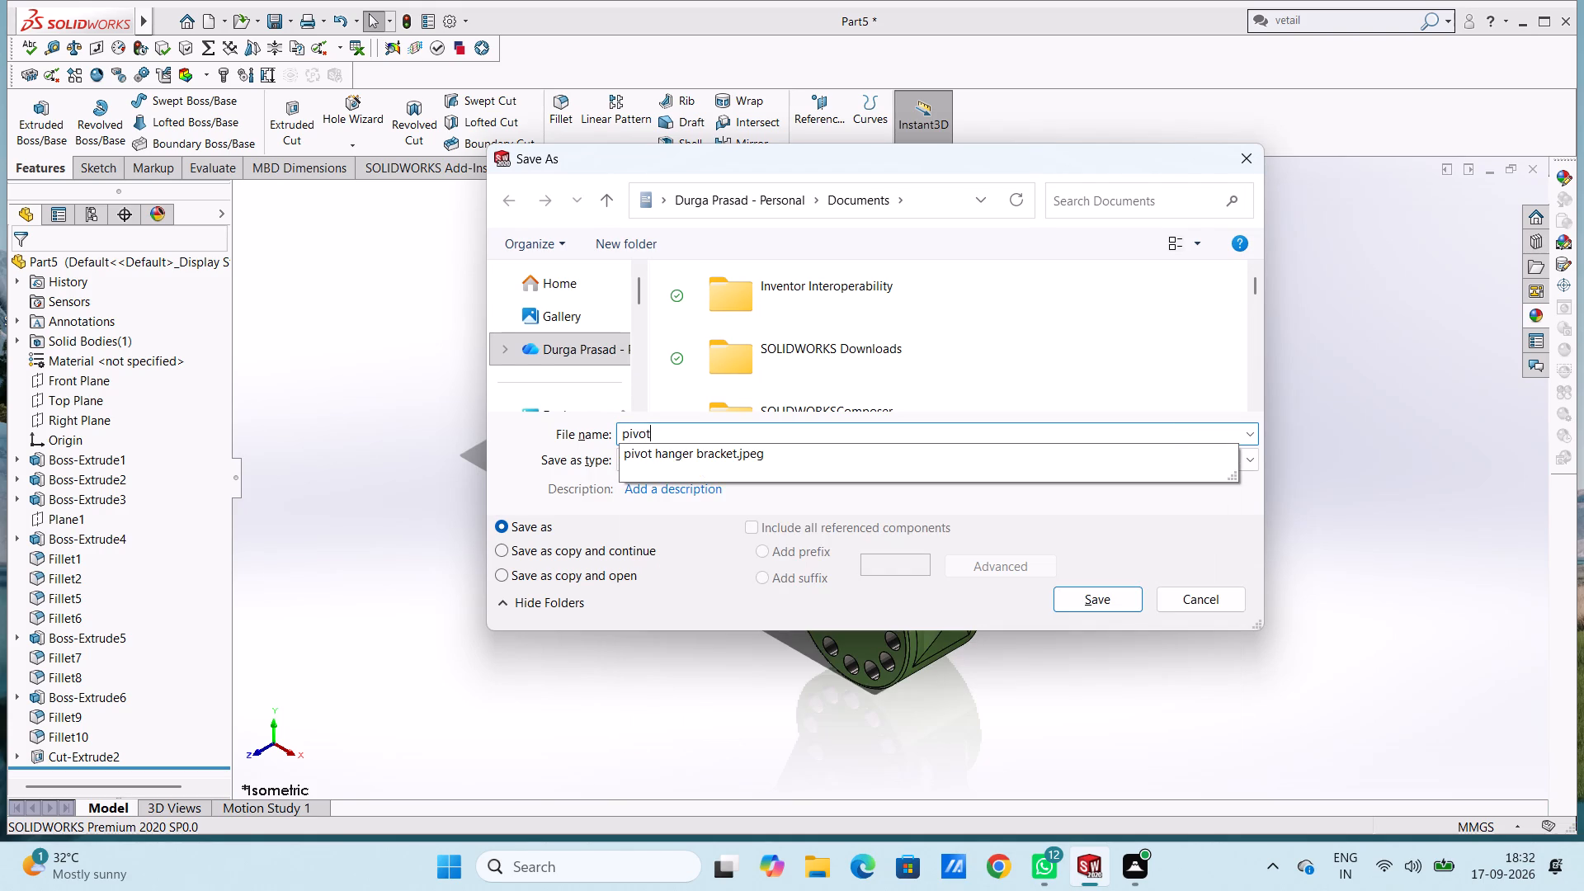
key(space)
text(han)
text(ger)
key(space)
text(bracket)
click(1100, 601)
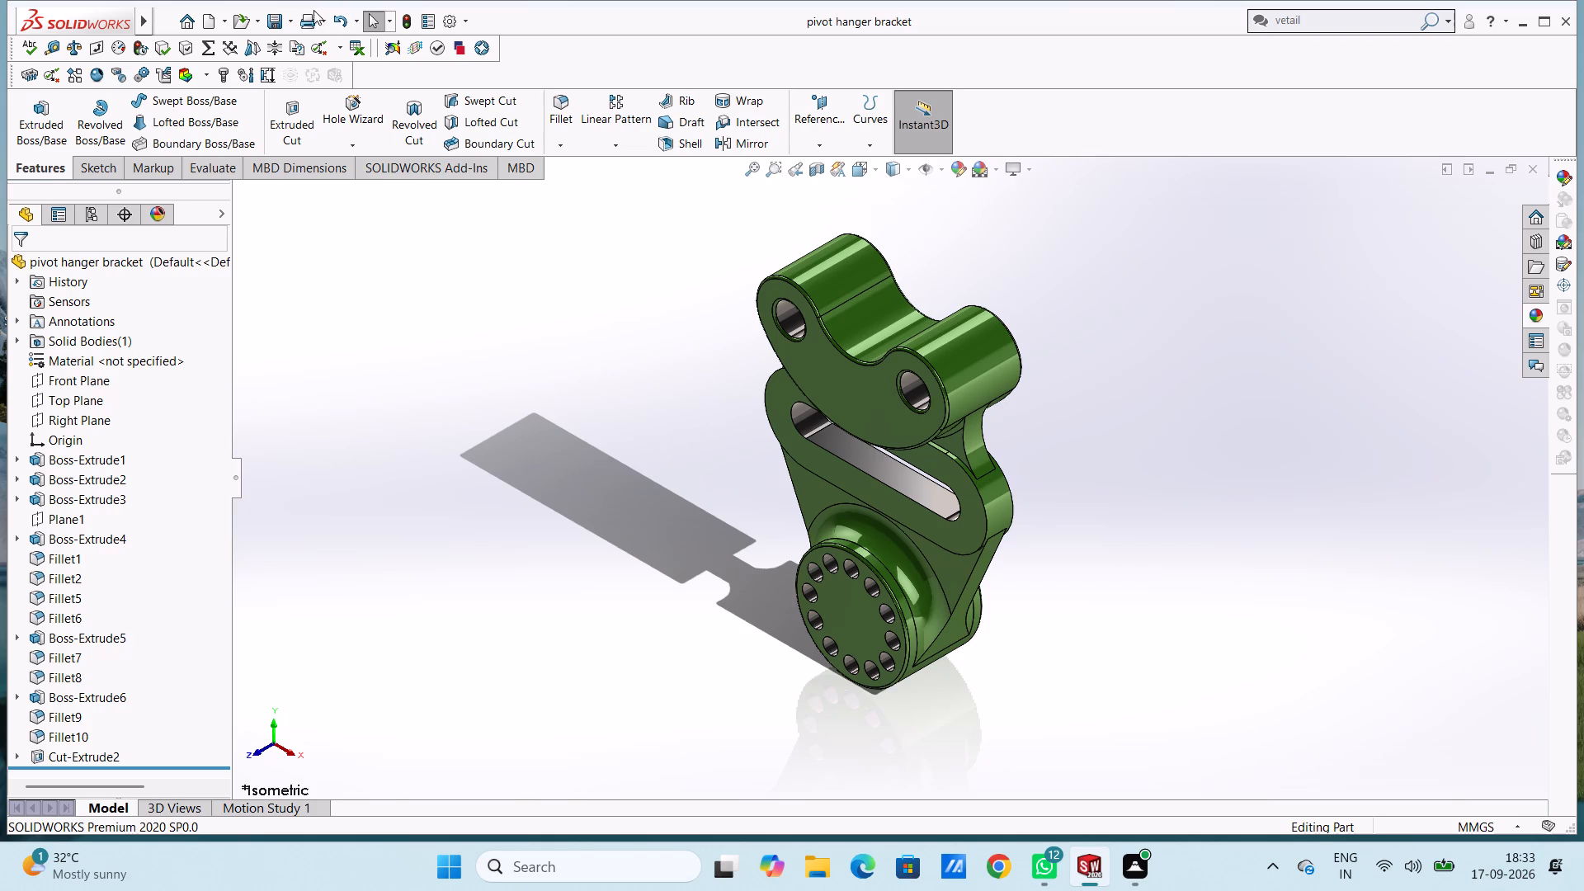
Save a PDF copy of the part as pivot hanger bracket in the Documents folder.
click(291, 18)
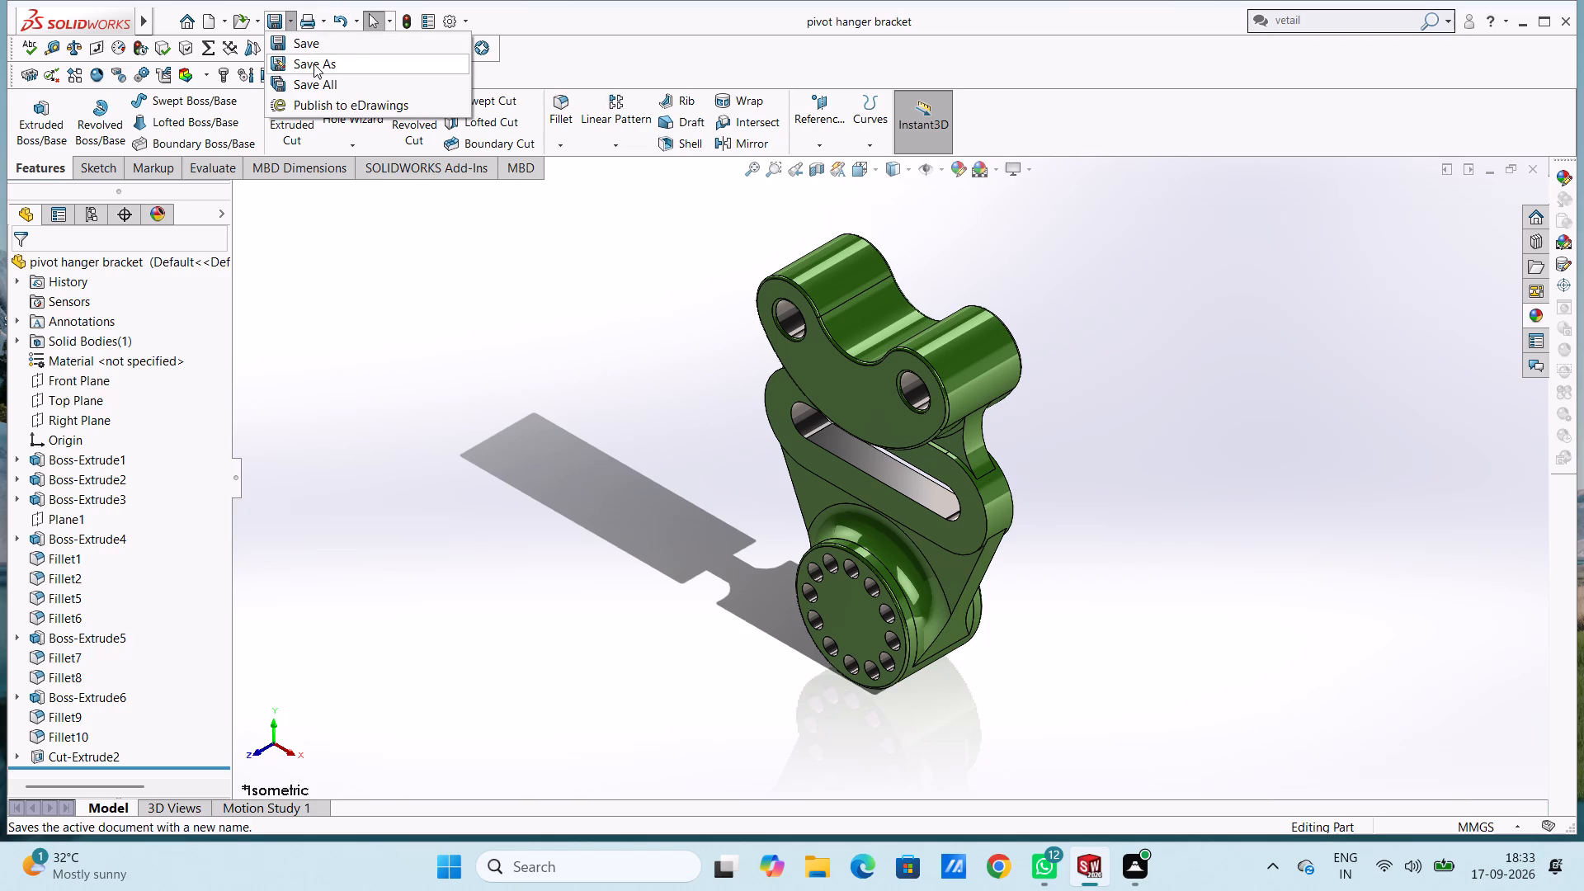
click(313, 64)
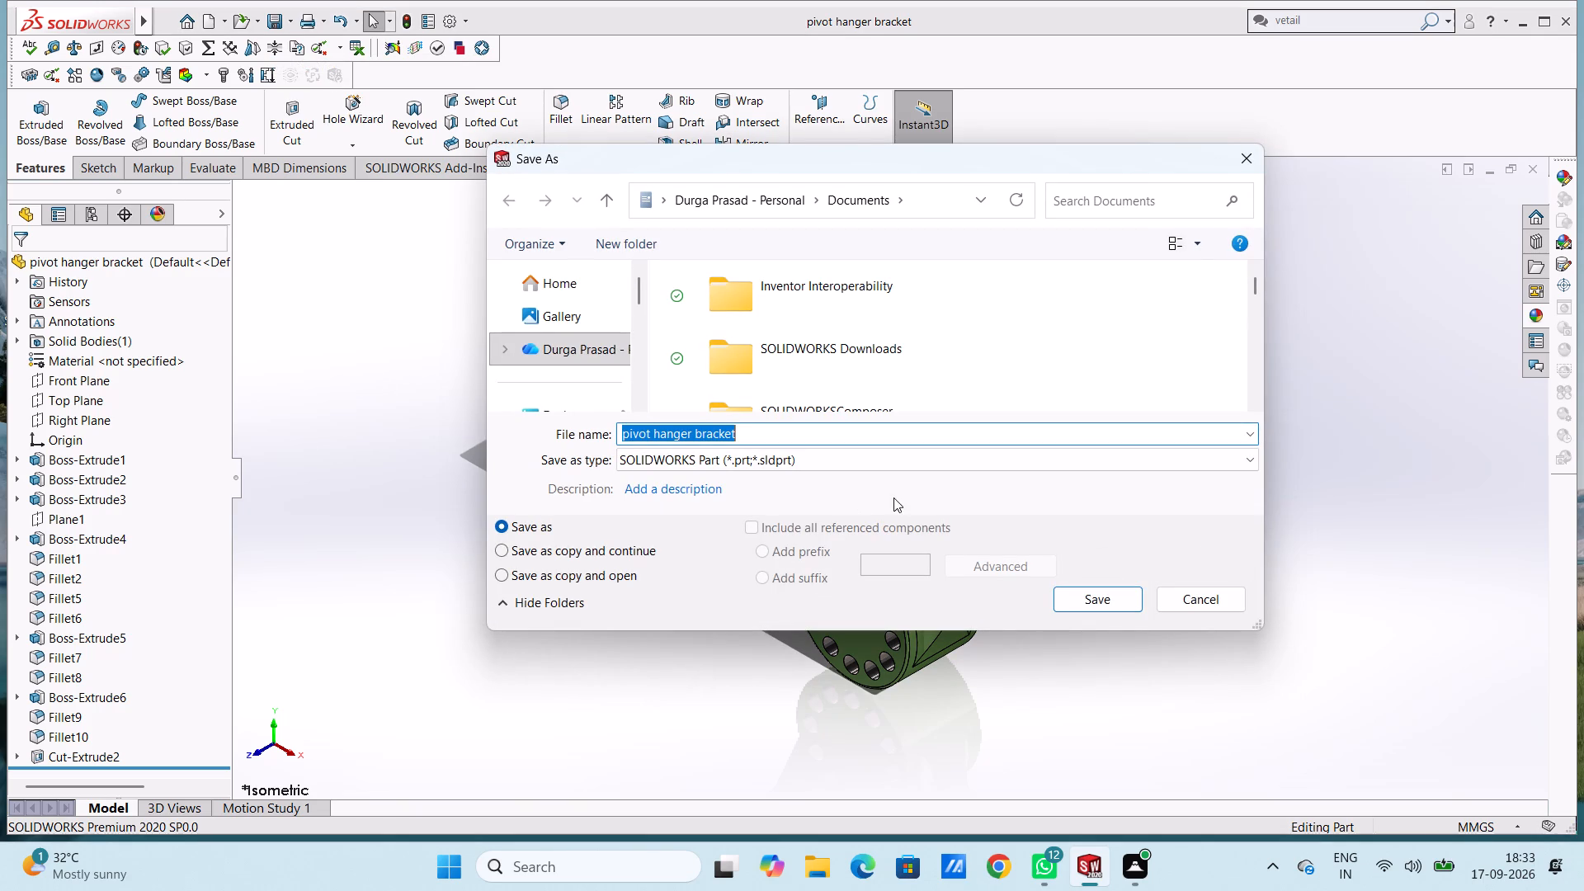
click(891, 458)
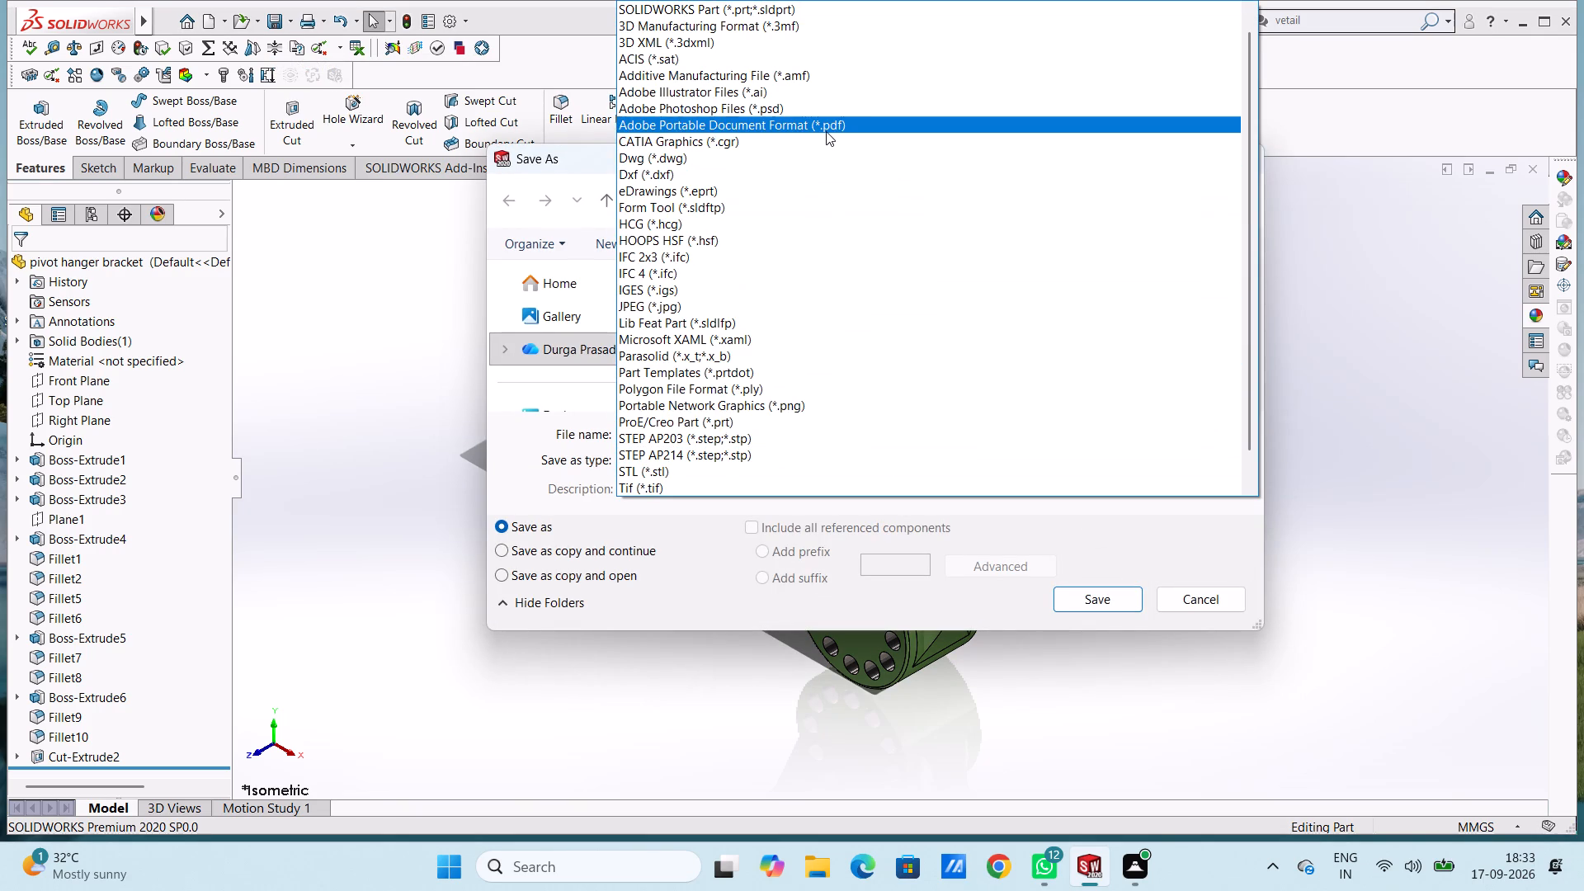
click(826, 131)
click(1100, 653)
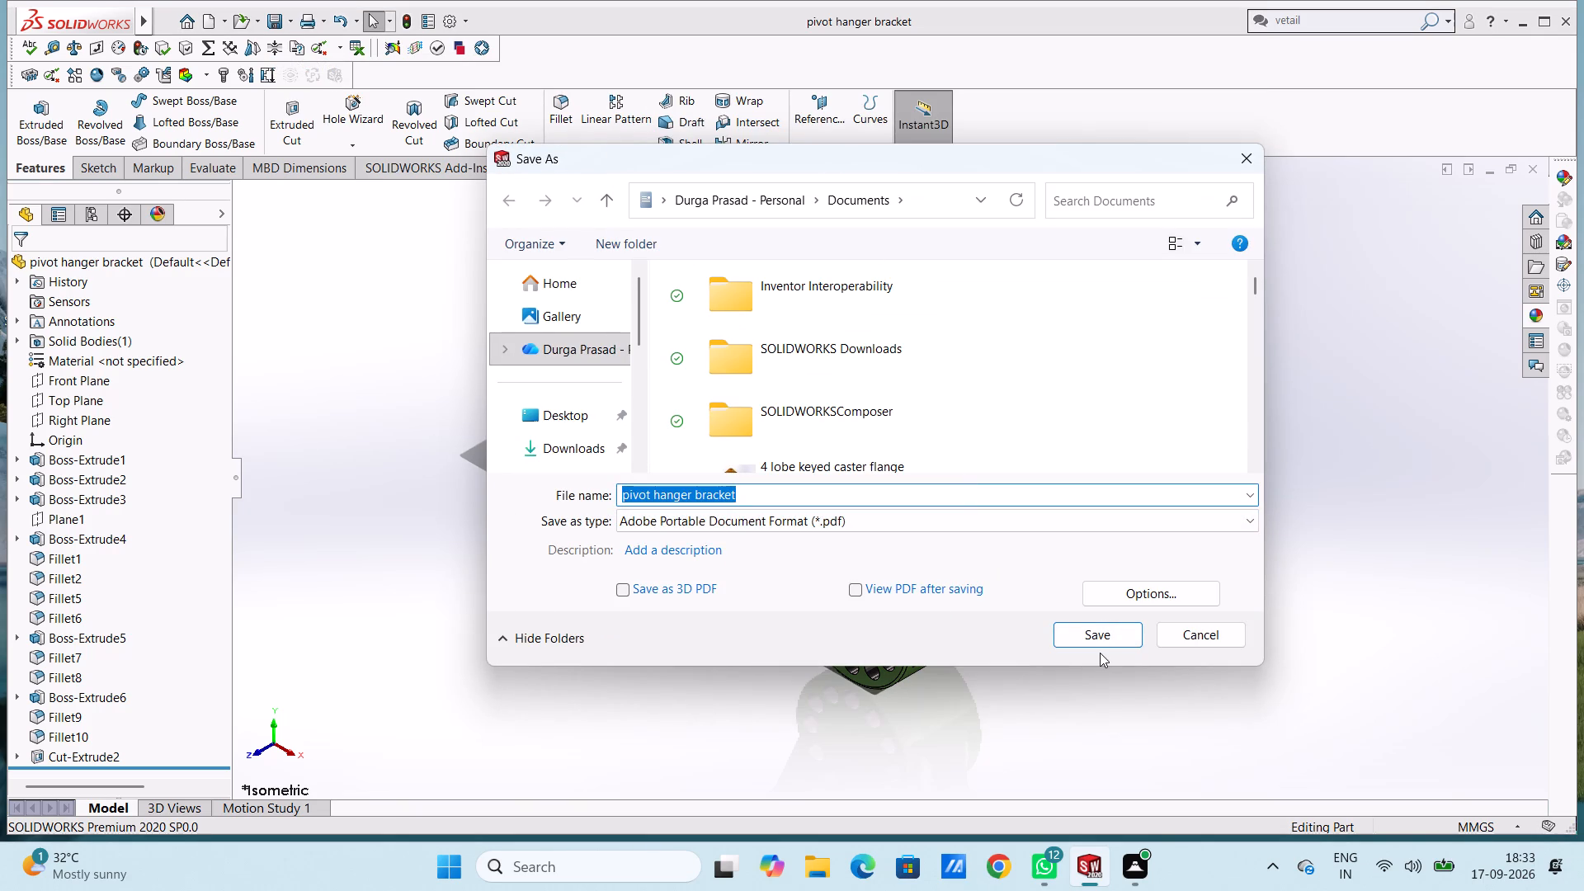
click(1100, 635)
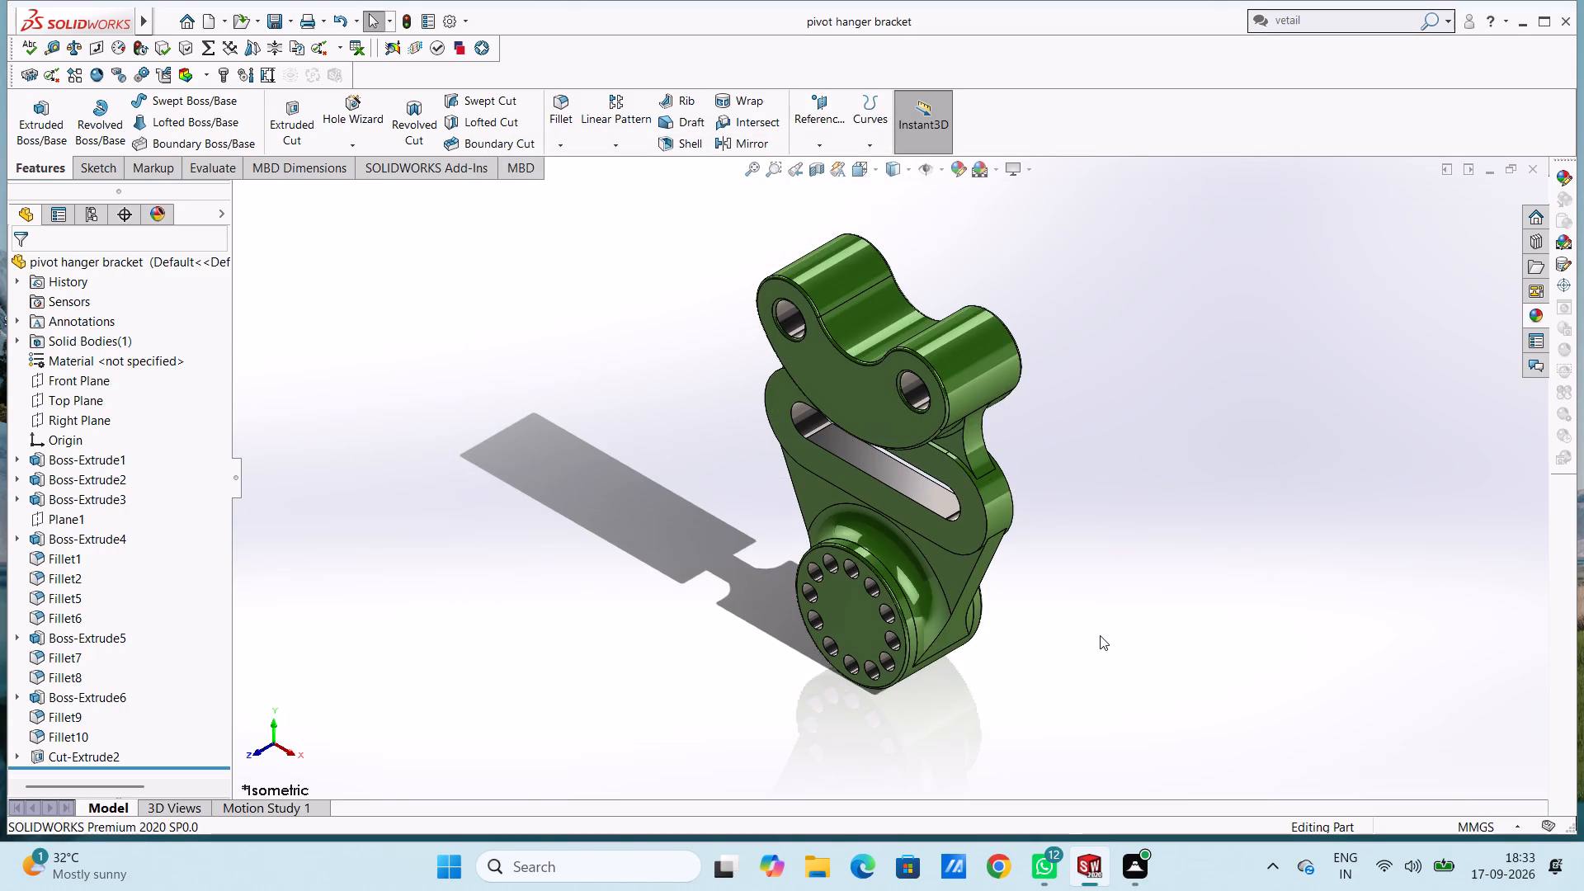
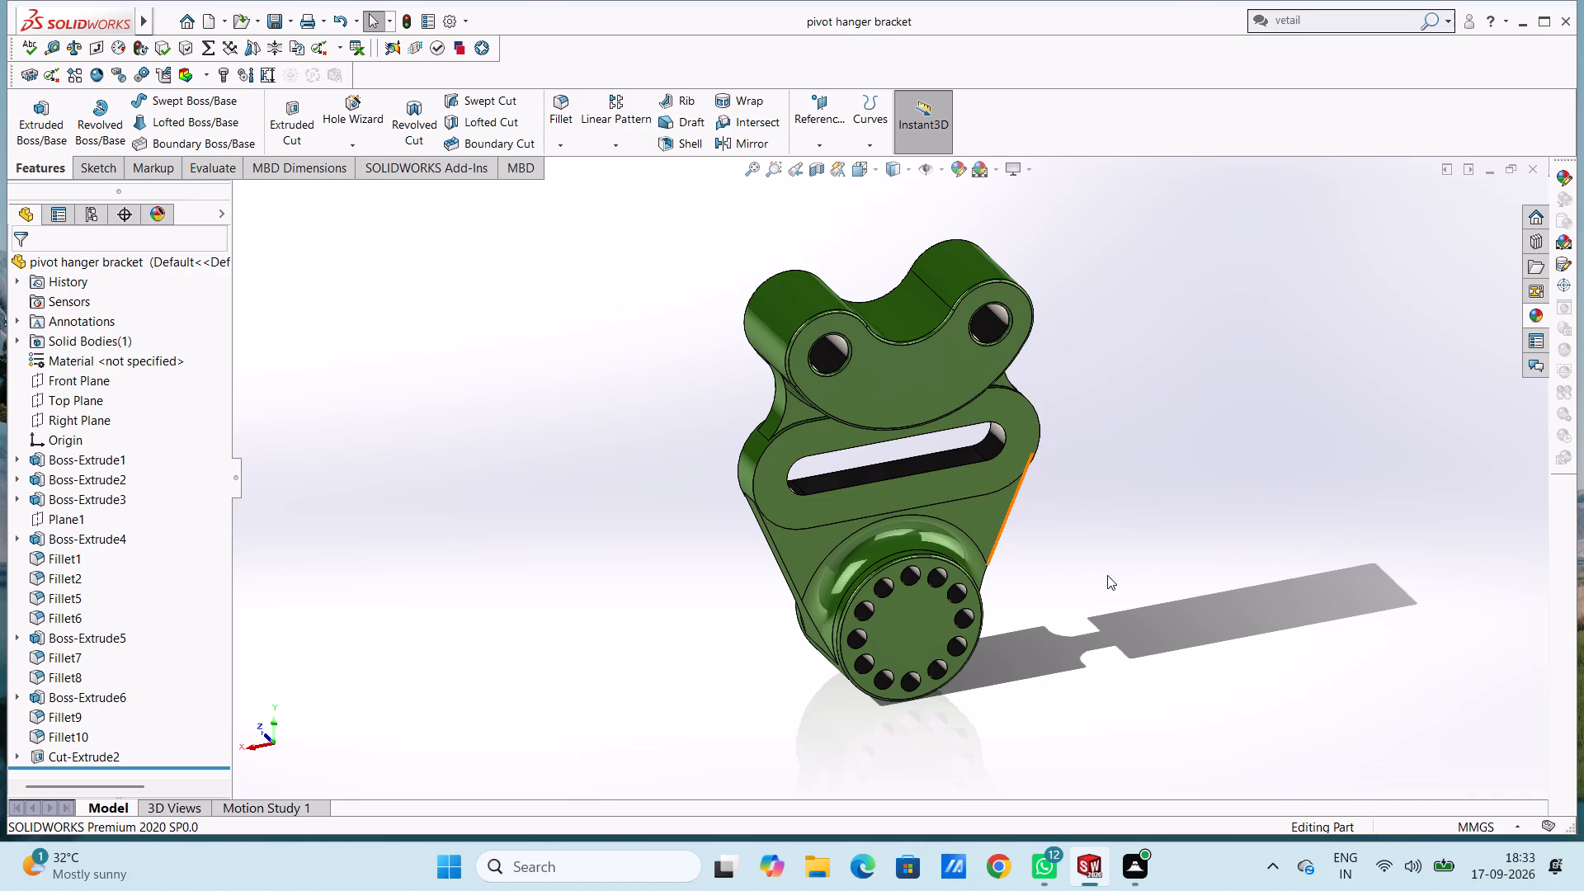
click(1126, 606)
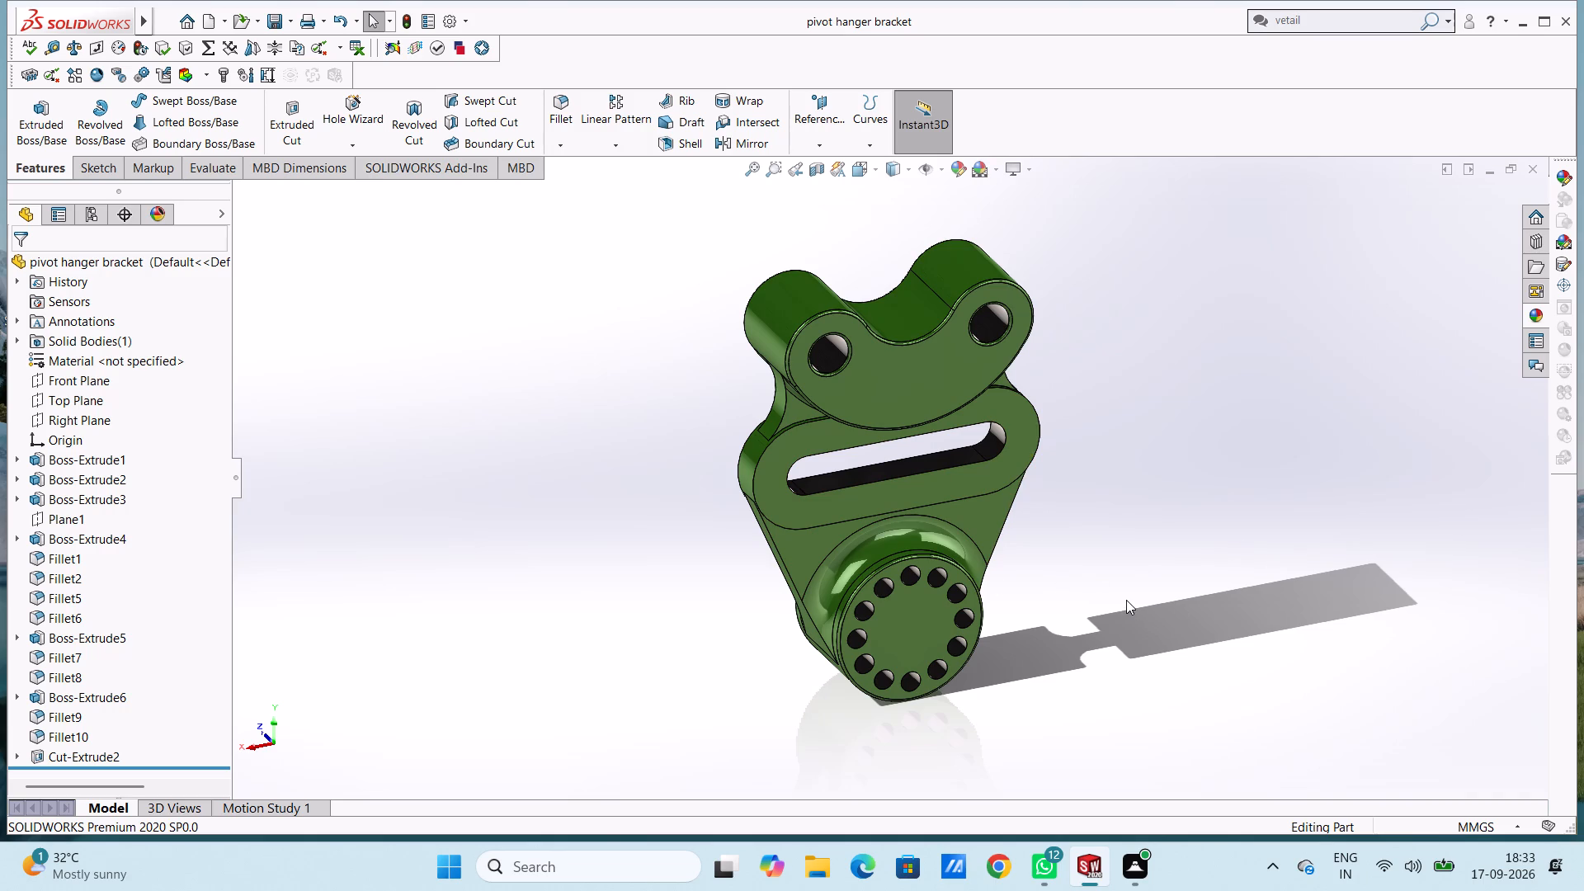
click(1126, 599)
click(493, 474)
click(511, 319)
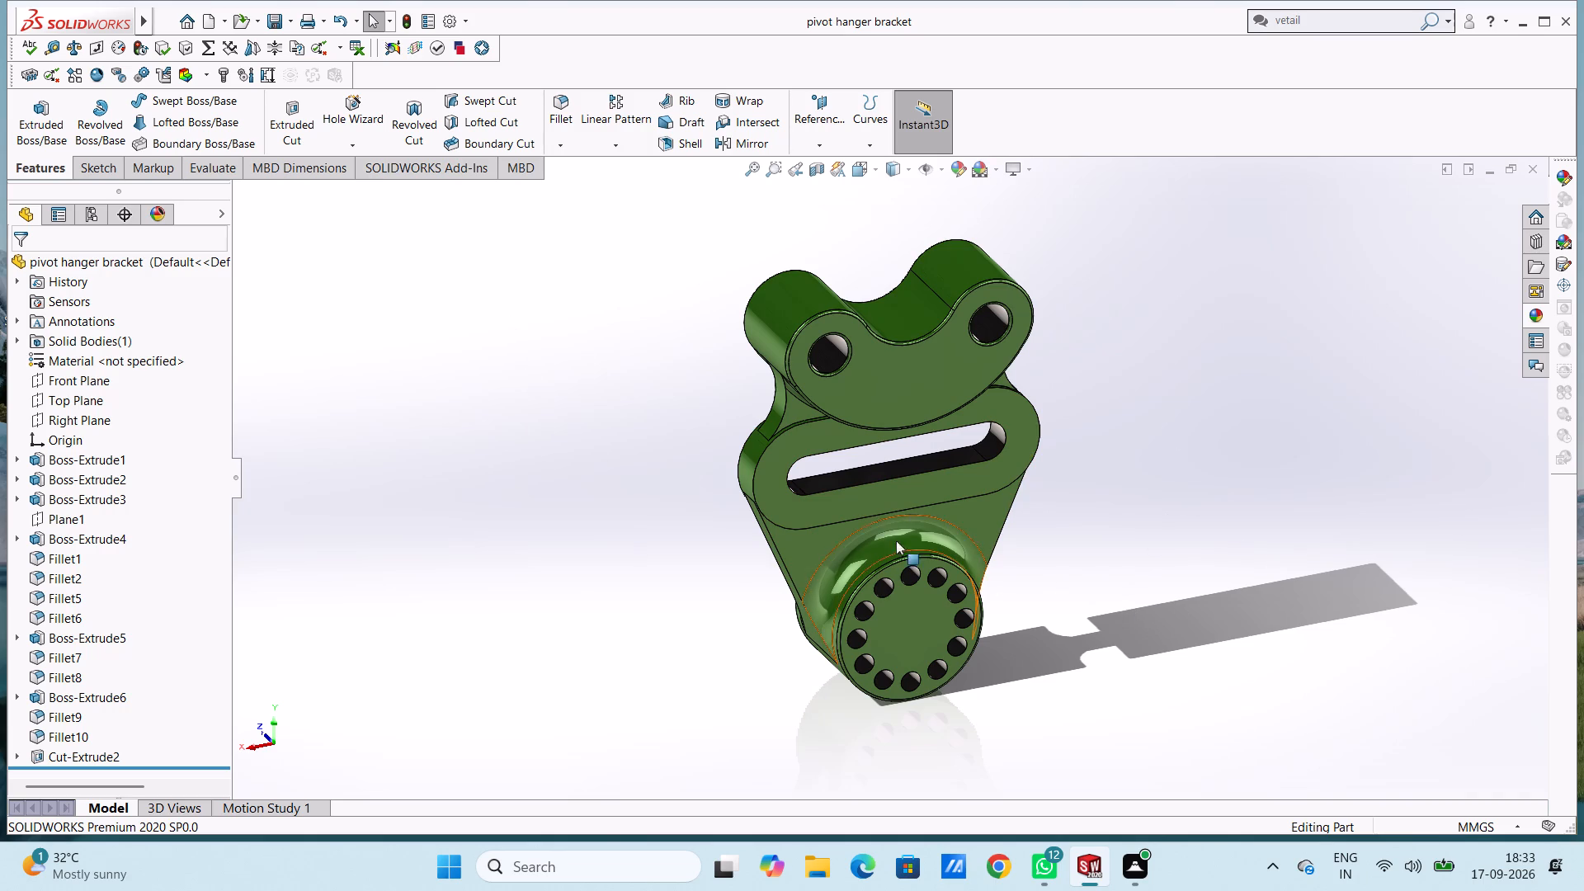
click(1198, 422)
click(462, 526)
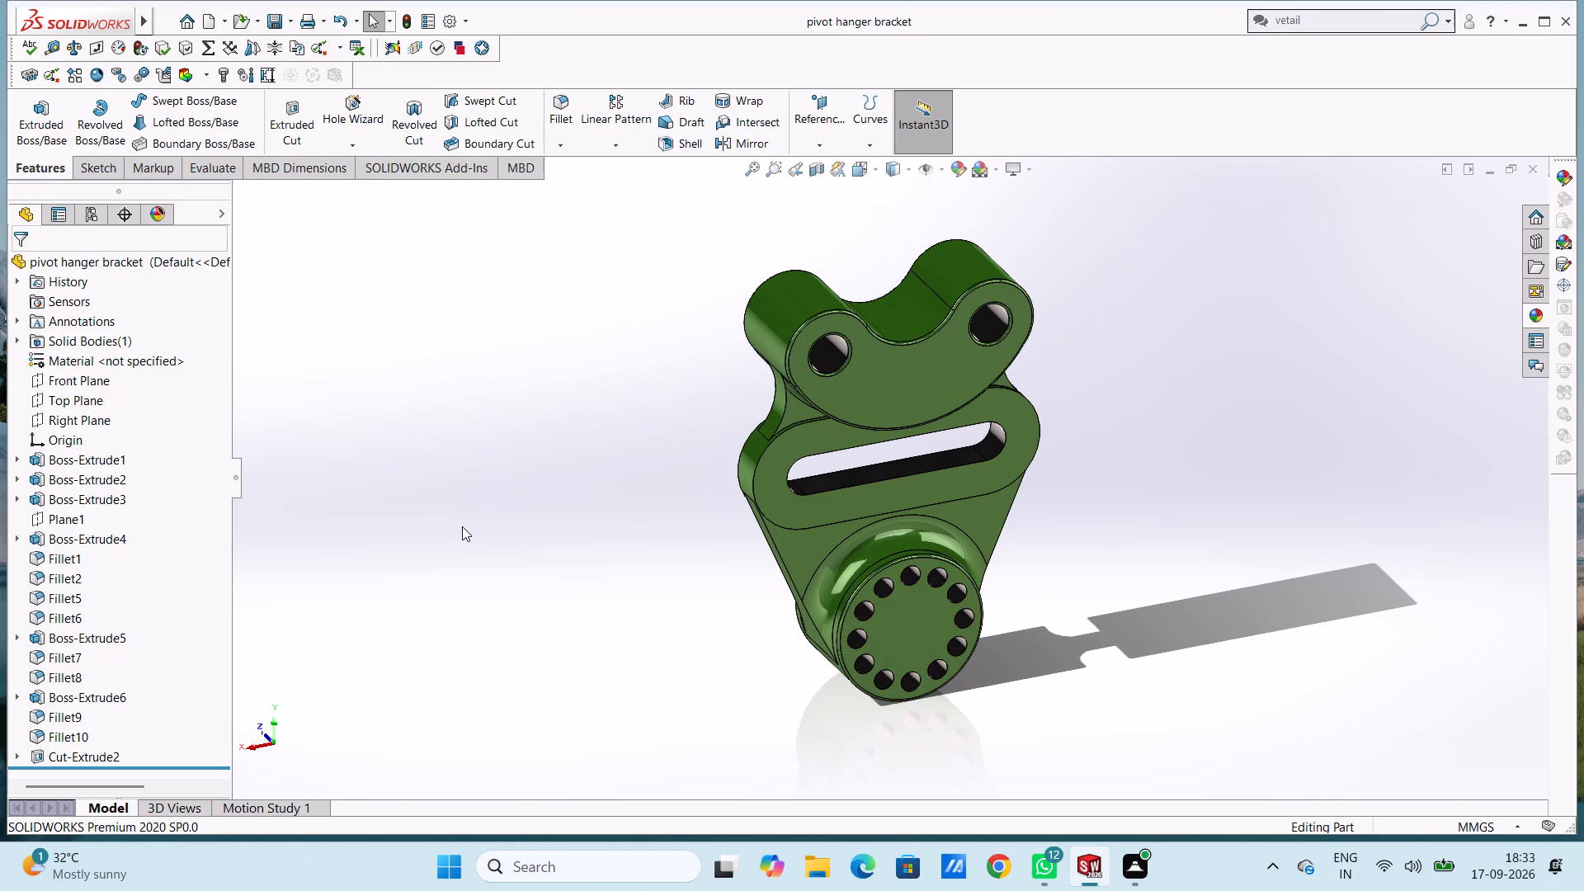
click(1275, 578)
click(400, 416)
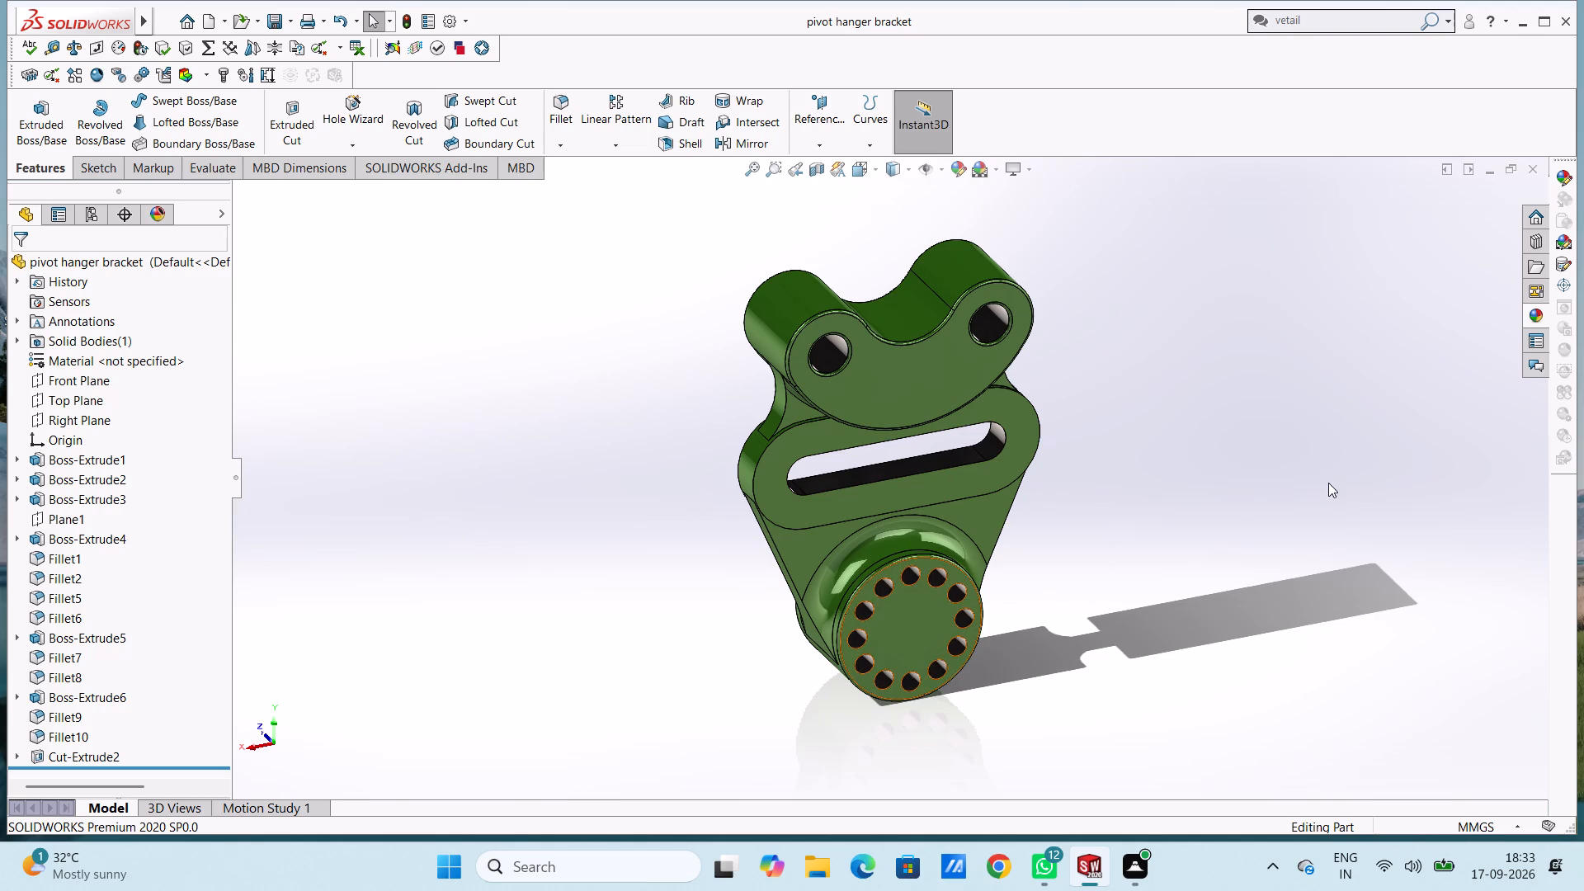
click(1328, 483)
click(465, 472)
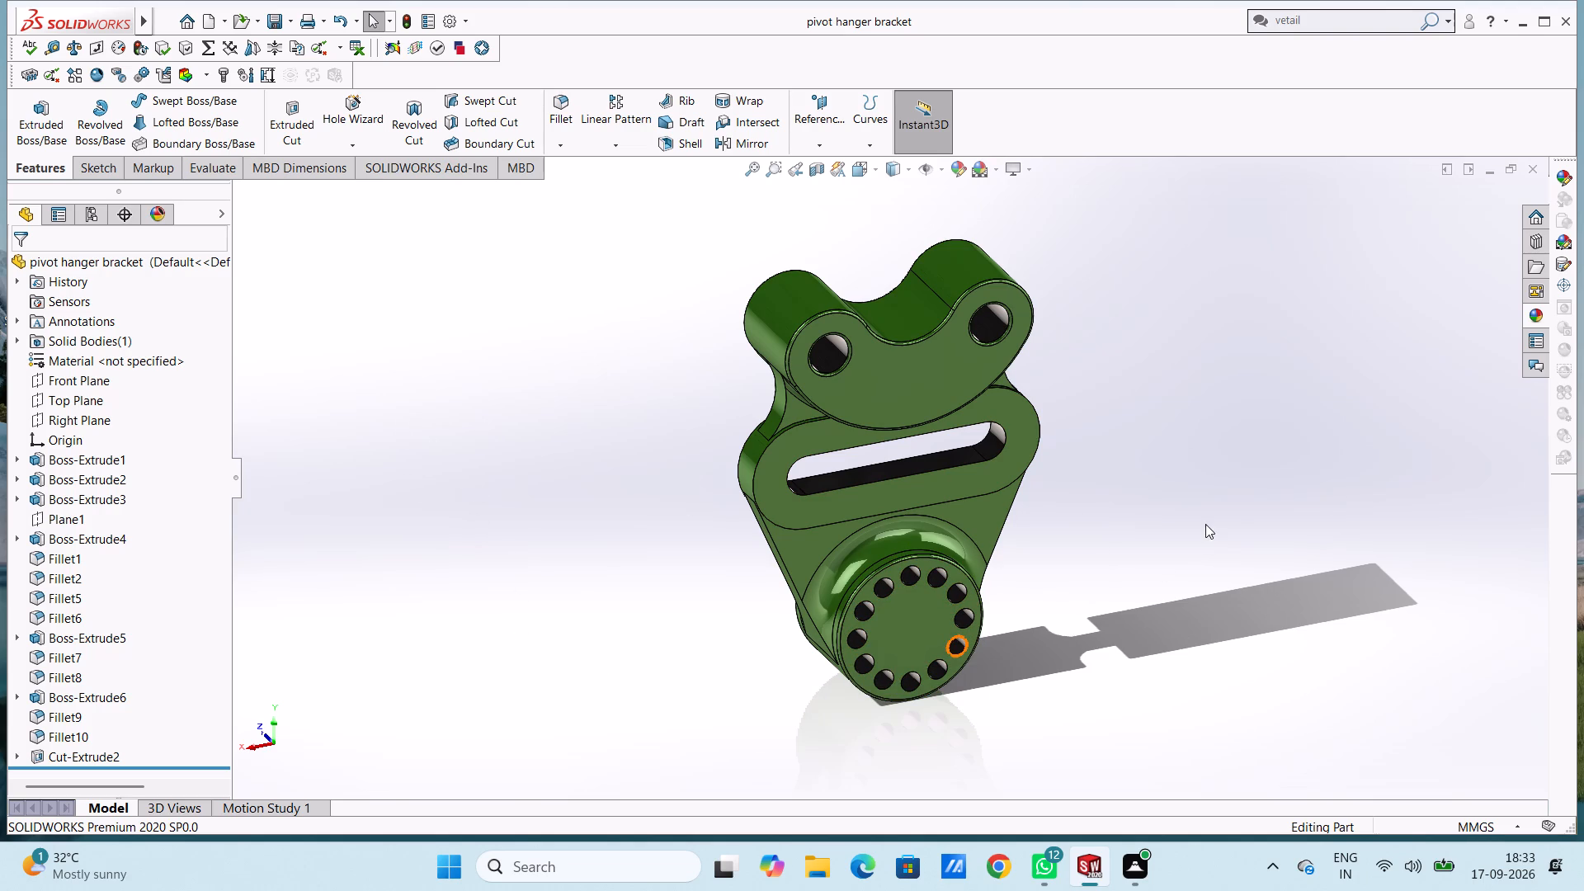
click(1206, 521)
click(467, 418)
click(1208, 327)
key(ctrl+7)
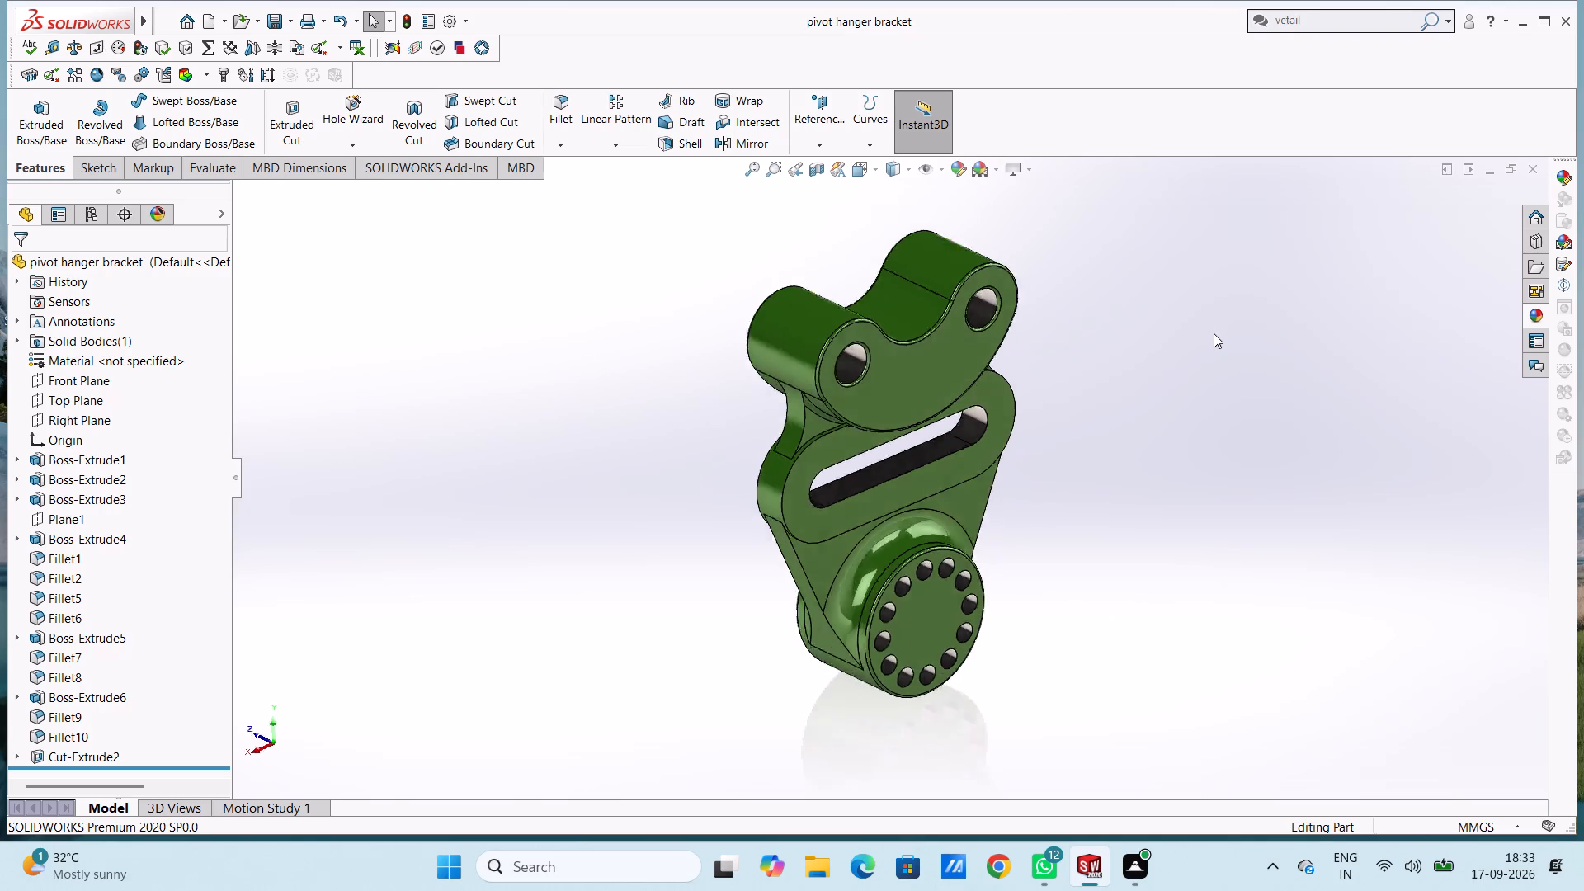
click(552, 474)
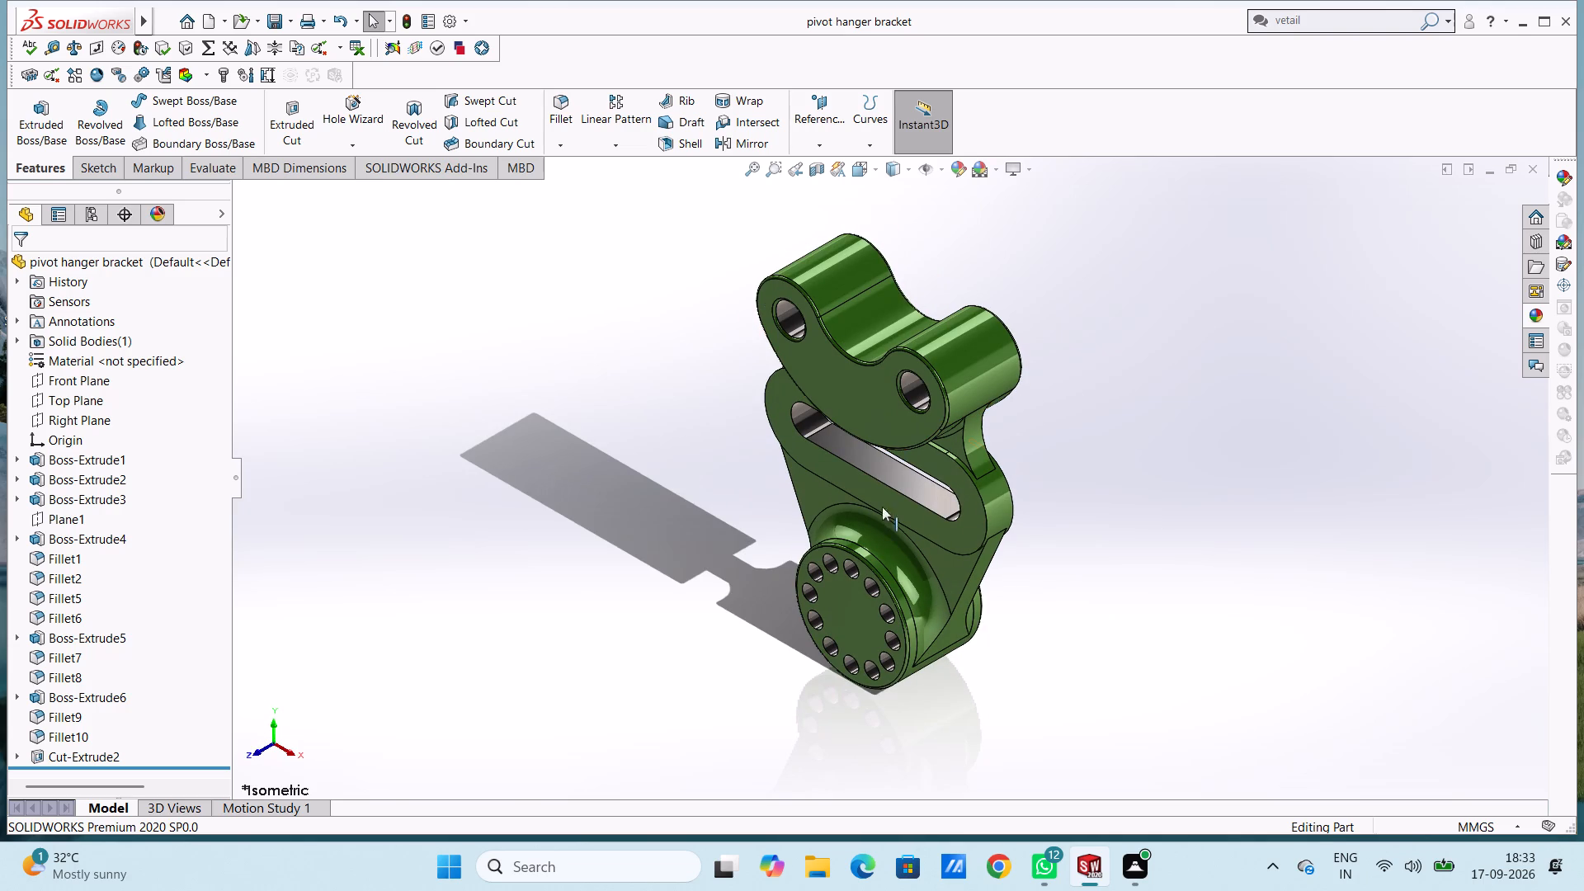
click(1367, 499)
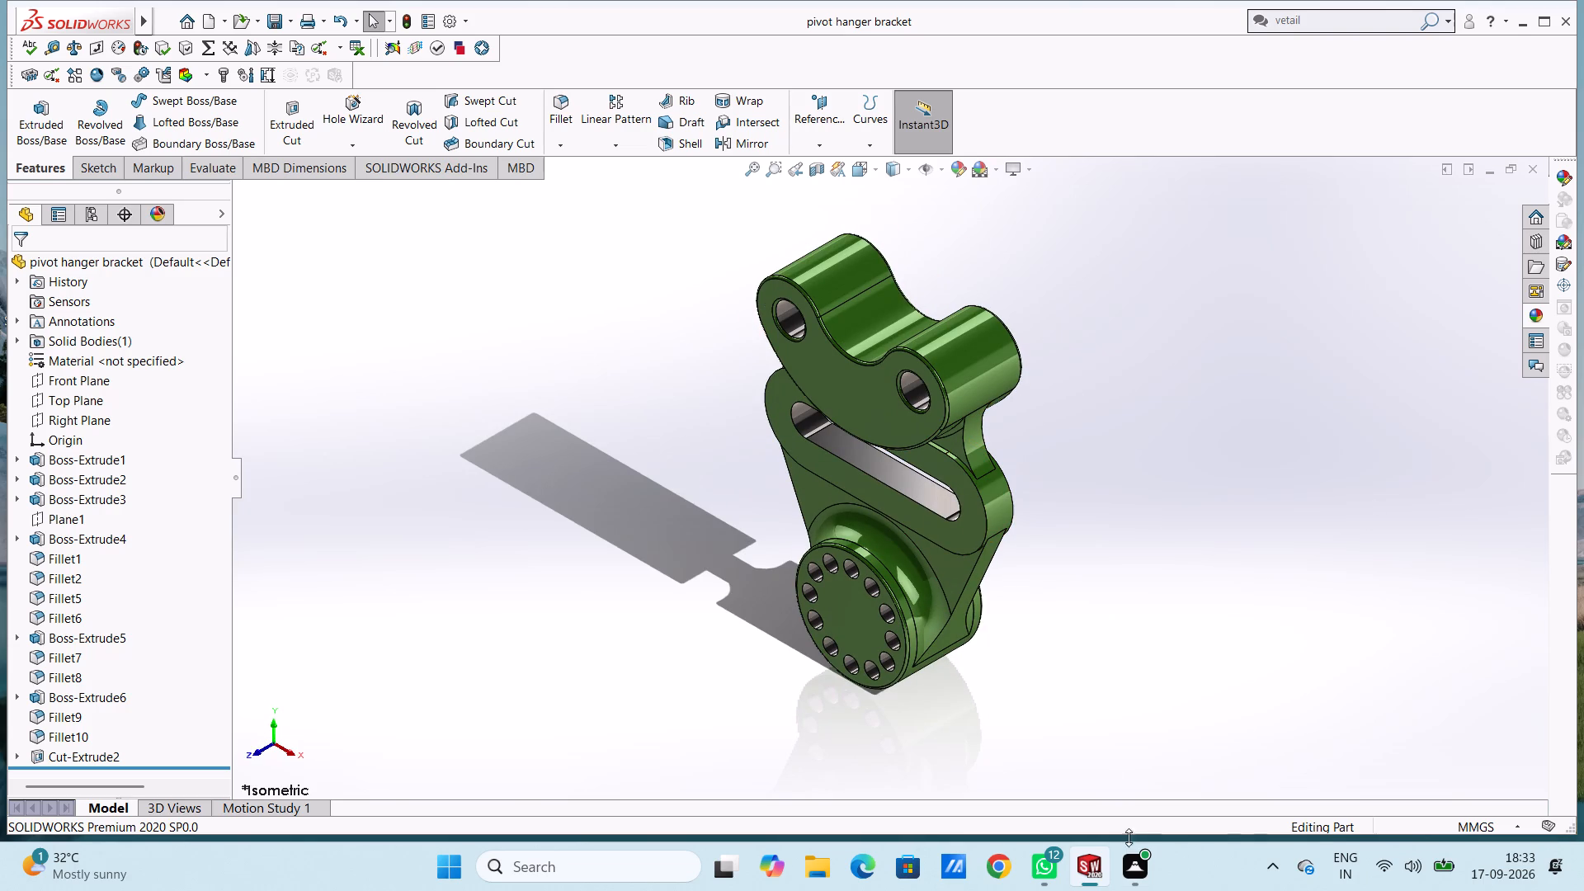